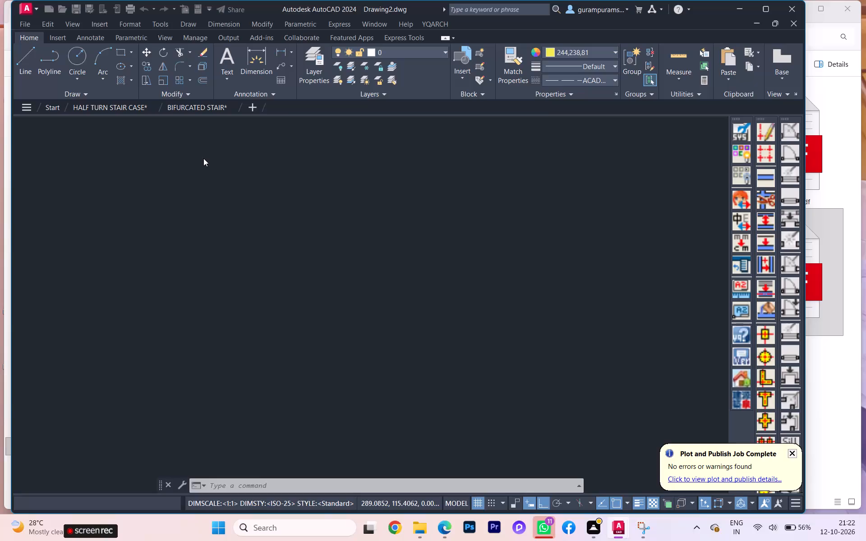
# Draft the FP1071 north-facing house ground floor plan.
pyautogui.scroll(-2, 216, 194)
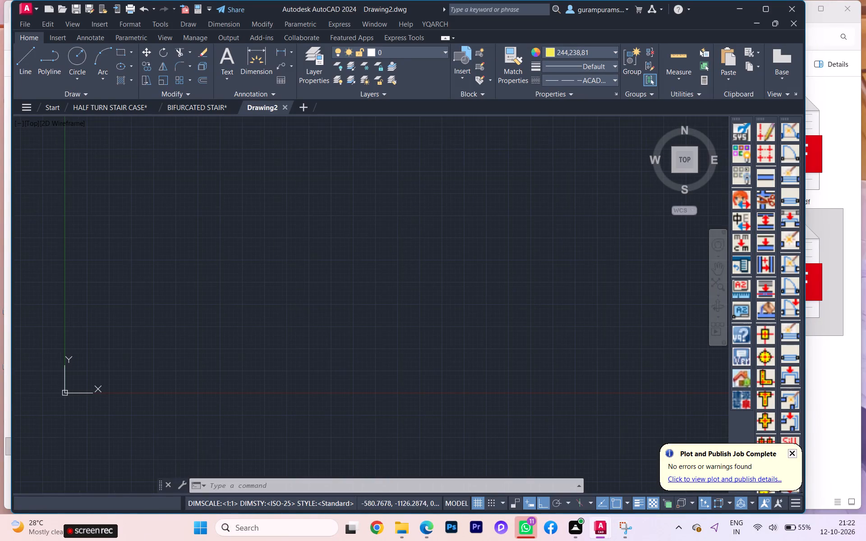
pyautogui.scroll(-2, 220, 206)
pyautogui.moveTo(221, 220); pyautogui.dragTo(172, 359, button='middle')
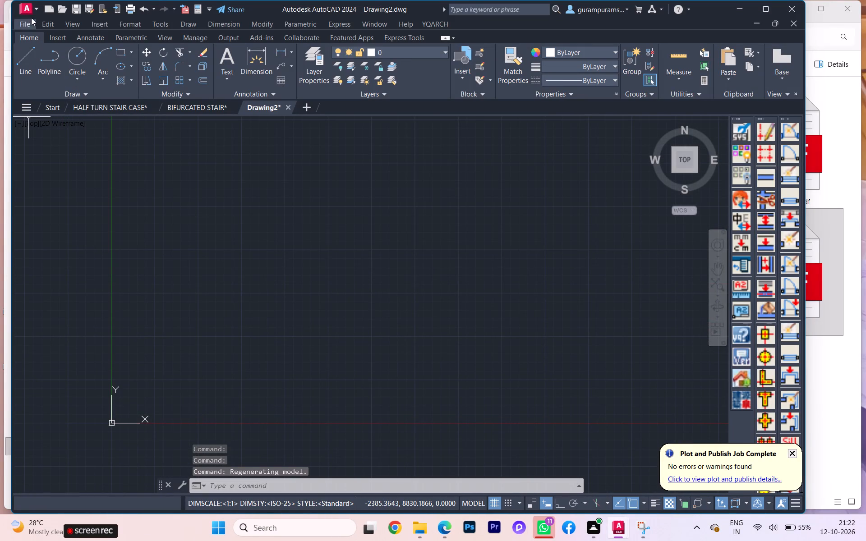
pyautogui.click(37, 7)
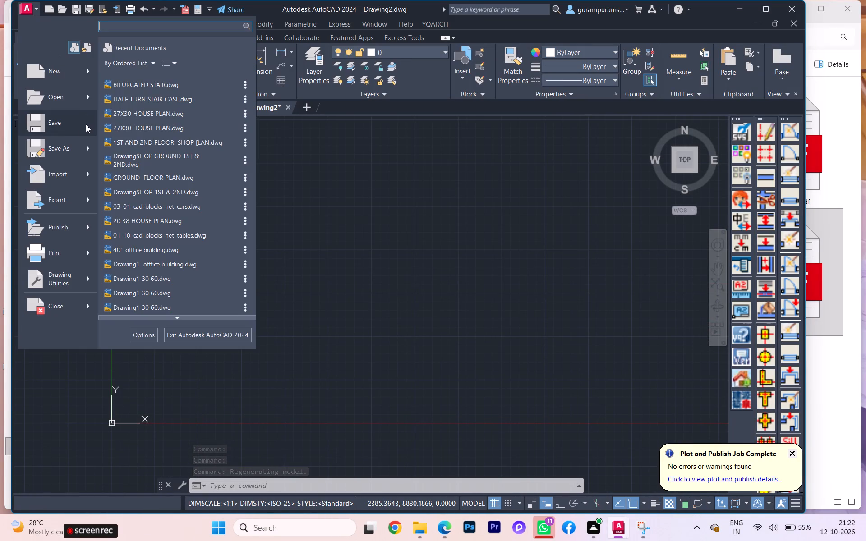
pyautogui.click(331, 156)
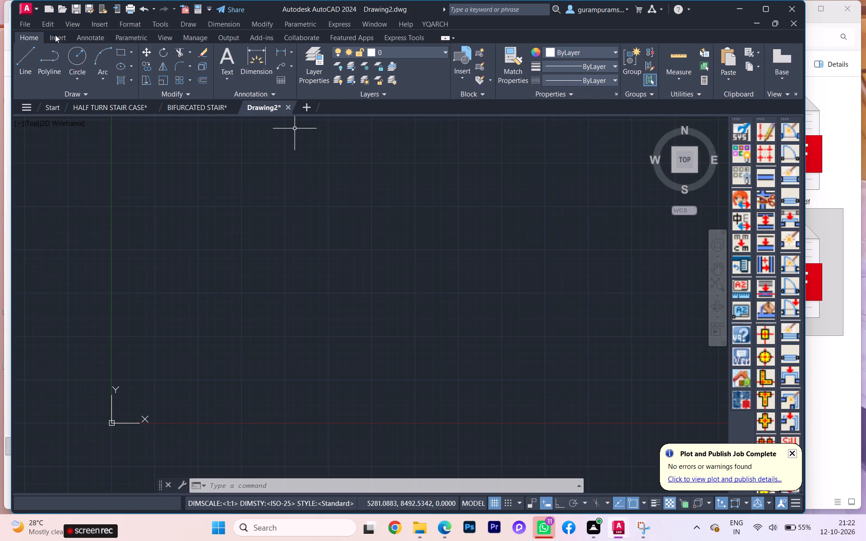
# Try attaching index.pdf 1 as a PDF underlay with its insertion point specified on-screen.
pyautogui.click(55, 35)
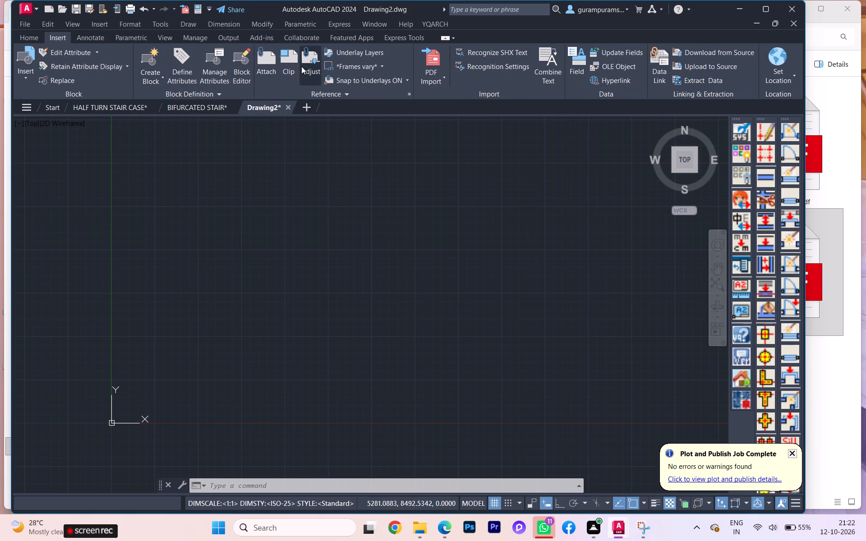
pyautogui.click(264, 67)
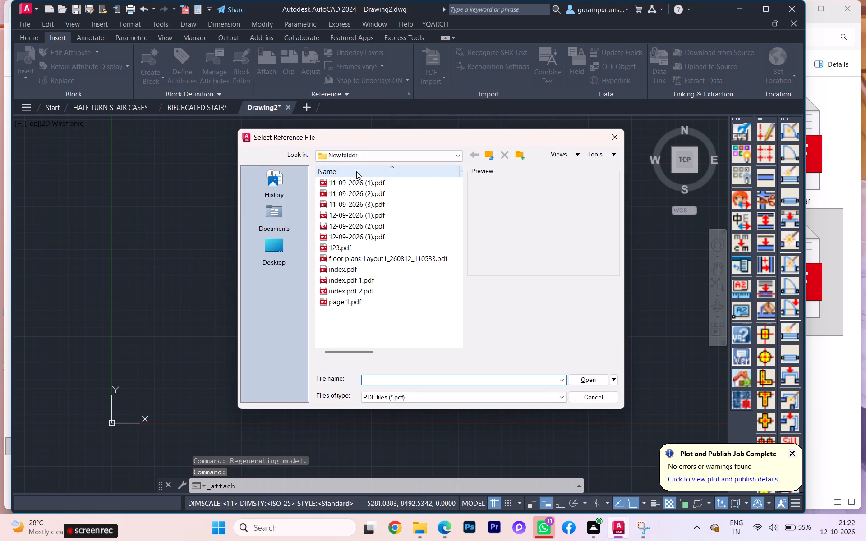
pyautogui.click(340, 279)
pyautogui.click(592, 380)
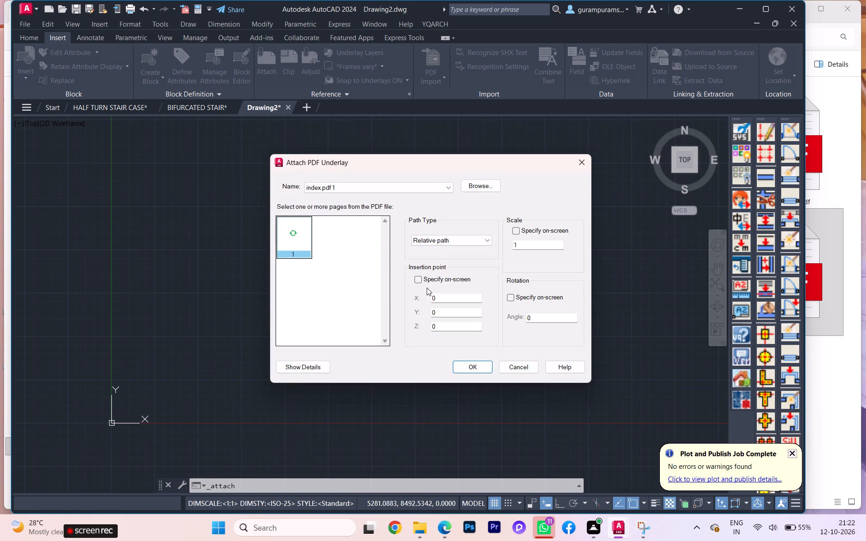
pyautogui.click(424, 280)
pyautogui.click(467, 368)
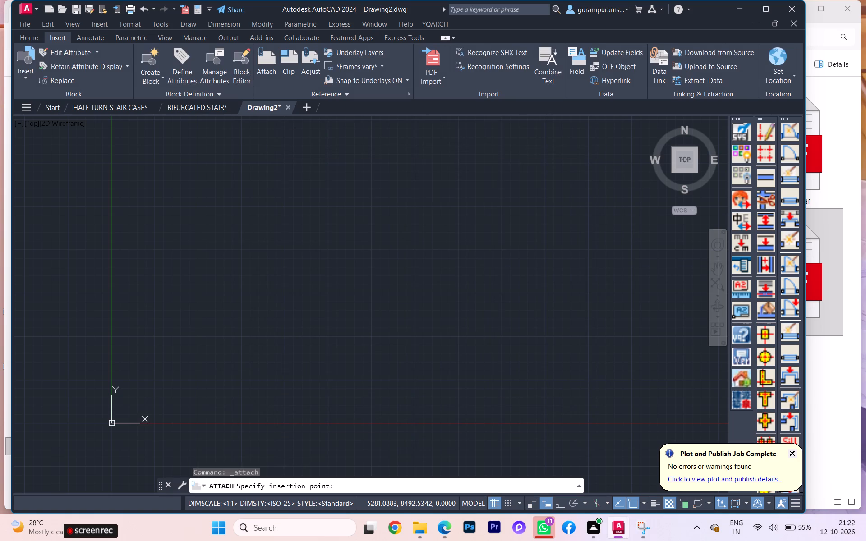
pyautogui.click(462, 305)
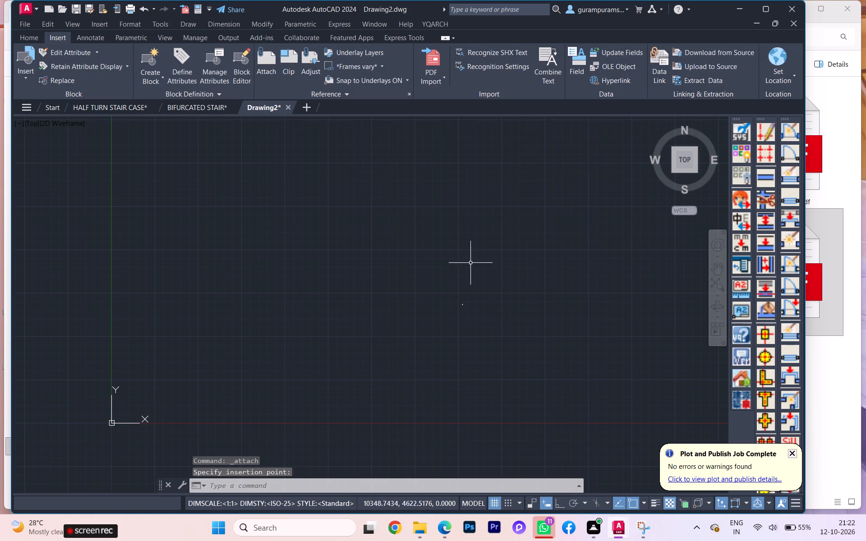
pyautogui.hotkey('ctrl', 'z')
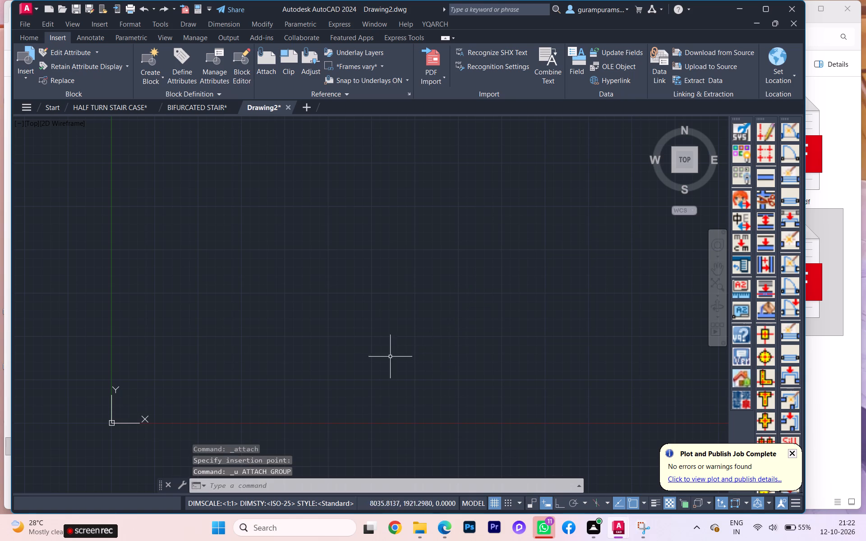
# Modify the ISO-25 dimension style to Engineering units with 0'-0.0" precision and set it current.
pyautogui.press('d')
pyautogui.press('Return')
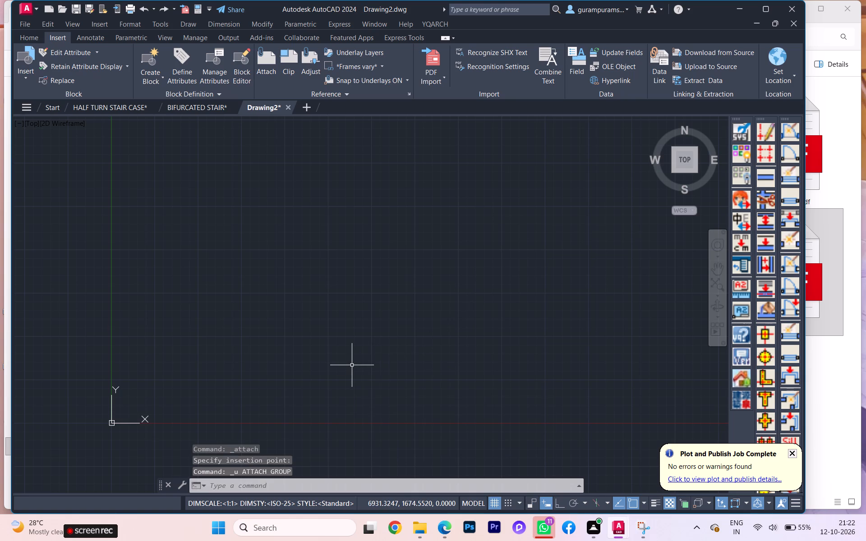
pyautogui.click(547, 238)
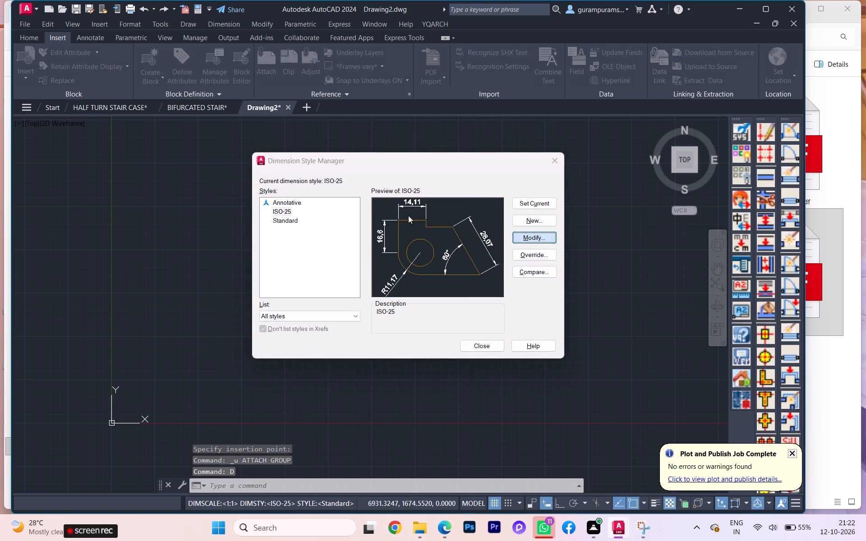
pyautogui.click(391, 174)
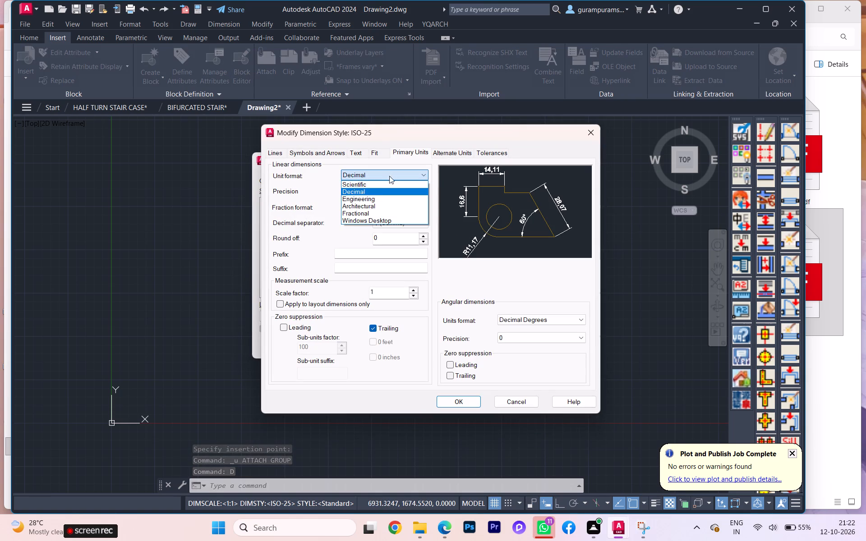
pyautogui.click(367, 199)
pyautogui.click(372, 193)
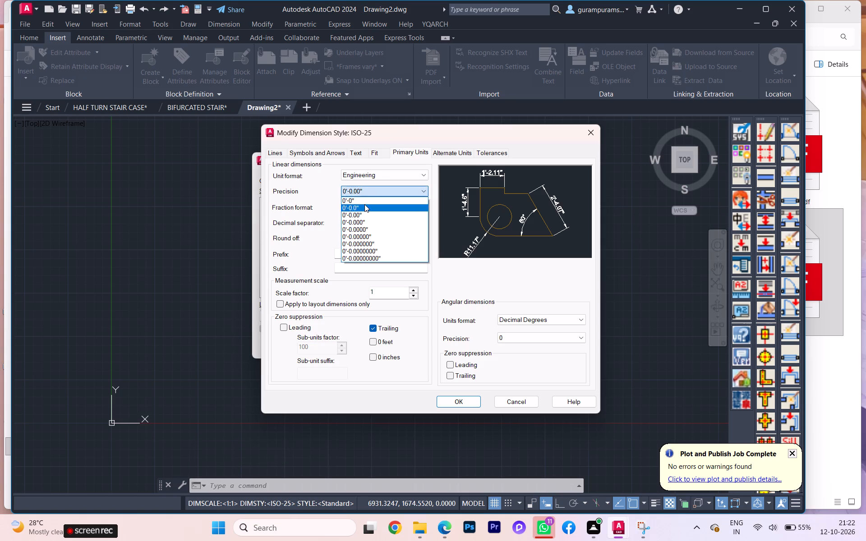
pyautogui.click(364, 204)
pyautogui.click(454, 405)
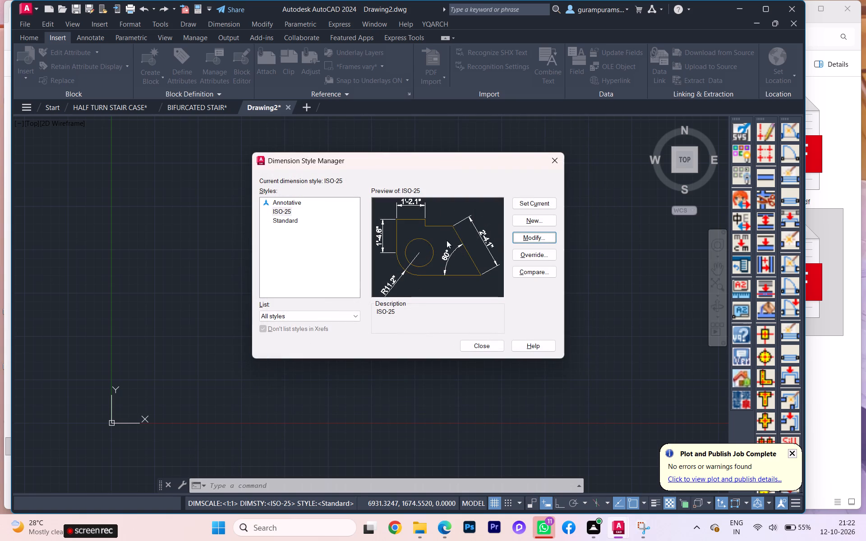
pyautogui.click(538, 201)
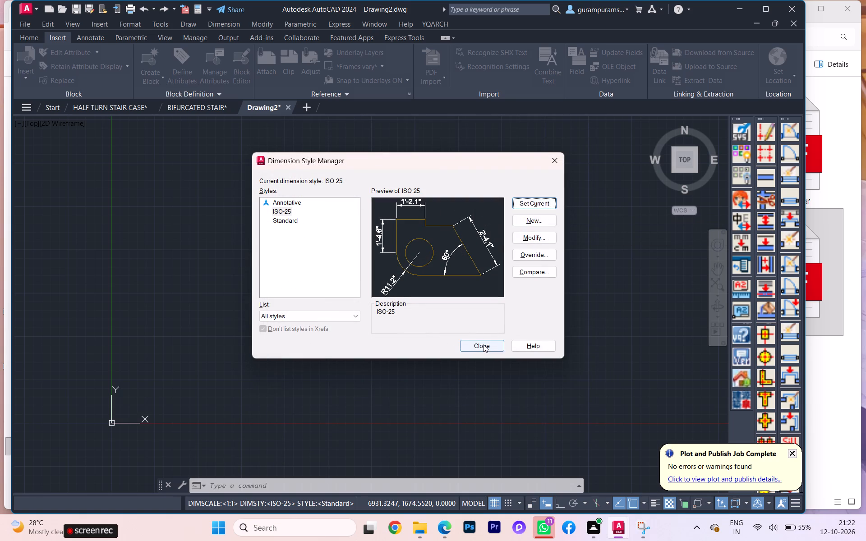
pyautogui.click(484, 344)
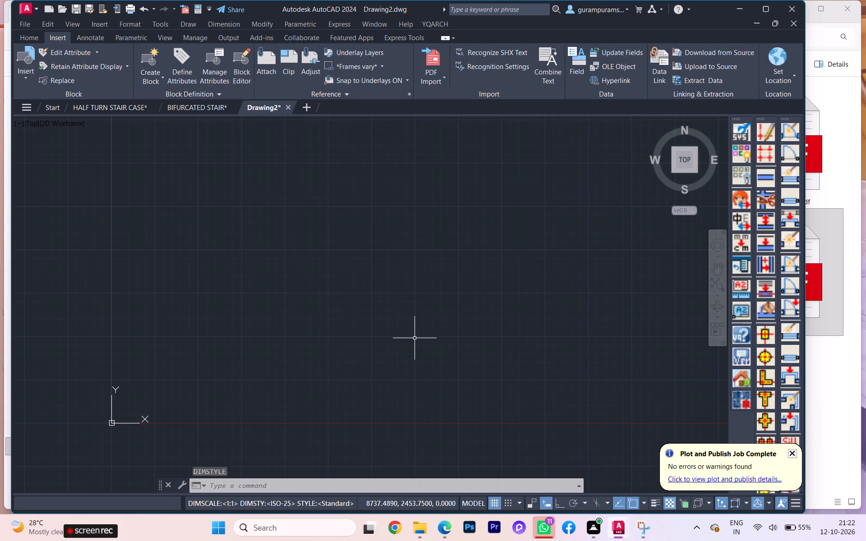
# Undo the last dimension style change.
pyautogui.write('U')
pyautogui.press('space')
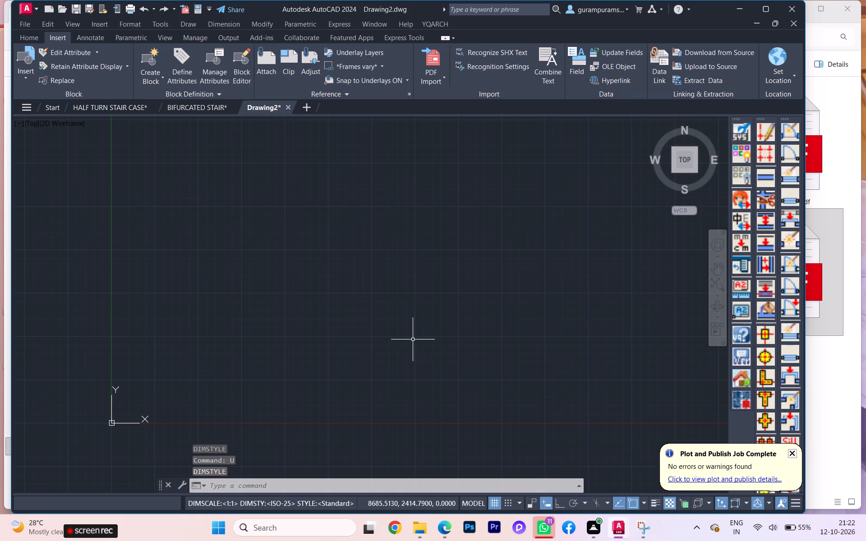
# Configure the drawing units to Engineering length with 0'-0.0" precision and an insertion scale in inches.
pyautogui.write('UN')
pyautogui.press('Return')
pyautogui.click(387, 201)
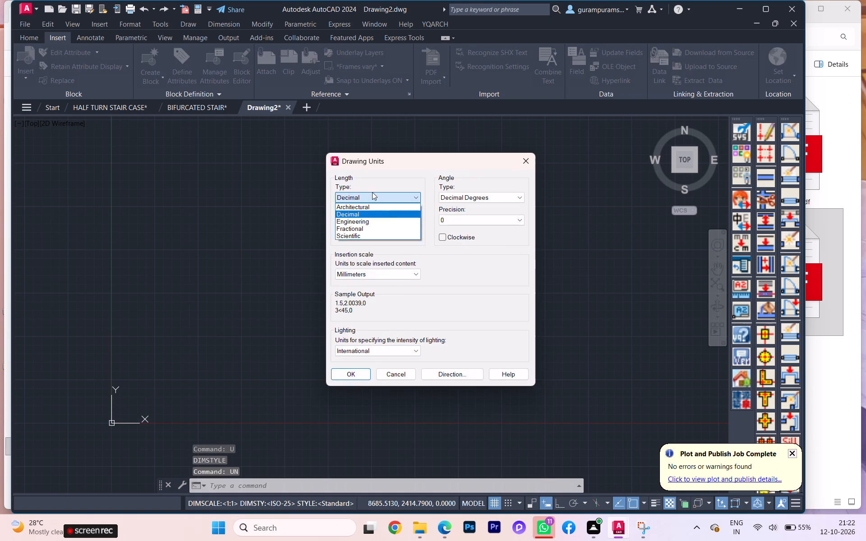
pyautogui.click(352, 222)
pyautogui.click(368, 220)
pyautogui.click(354, 235)
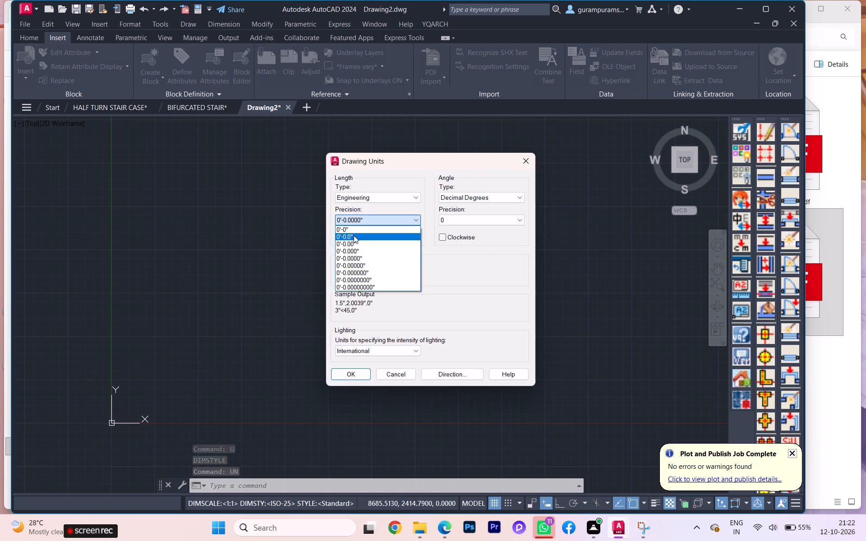
pyautogui.click(364, 273)
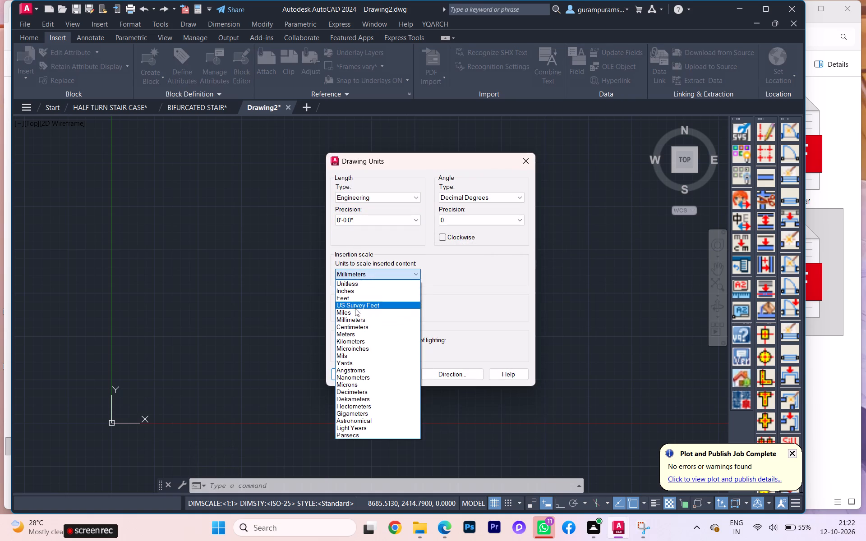
pyautogui.click(355, 289)
pyautogui.click(354, 371)
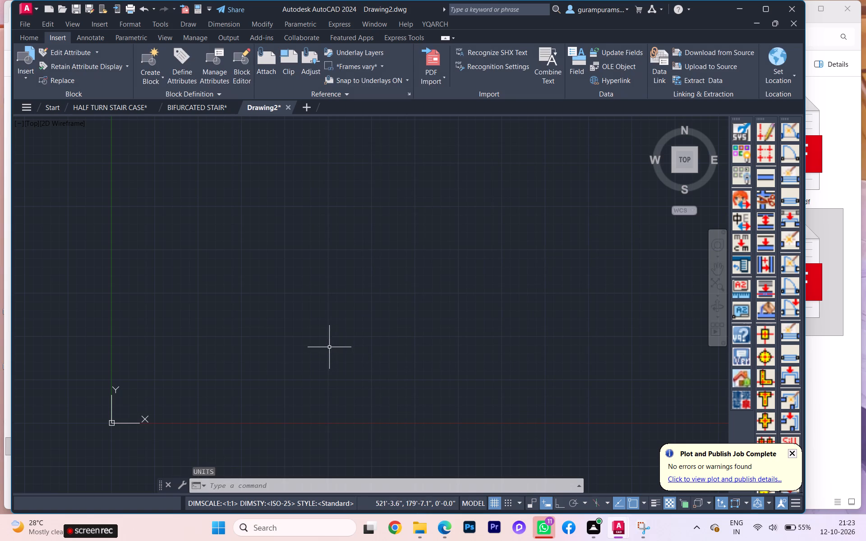
# Set the model space limits from the default origin to 30',40', consulting the index.pdf 1 house plan in Edge for its overall size.
pyautogui.scroll(-1, 333, 340)
pyautogui.press('l')
pyautogui.press('i')
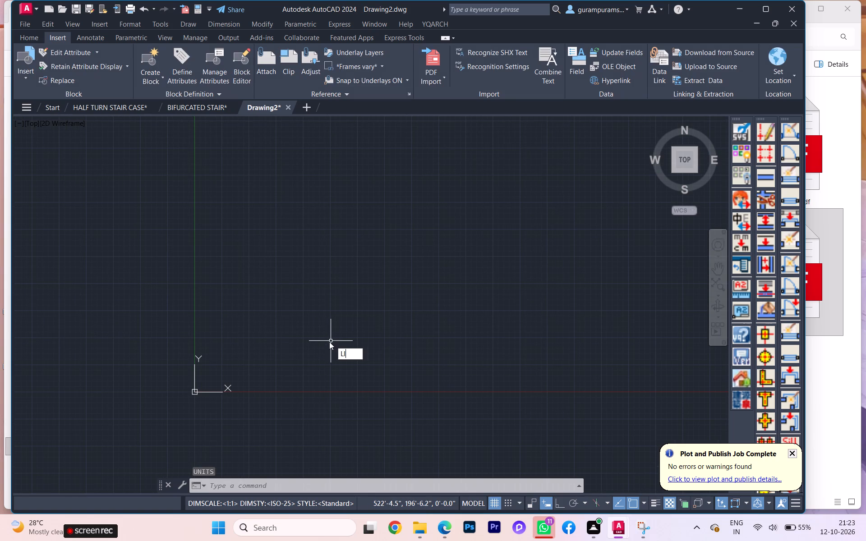
pyautogui.press('m')
pyautogui.click(365, 362)
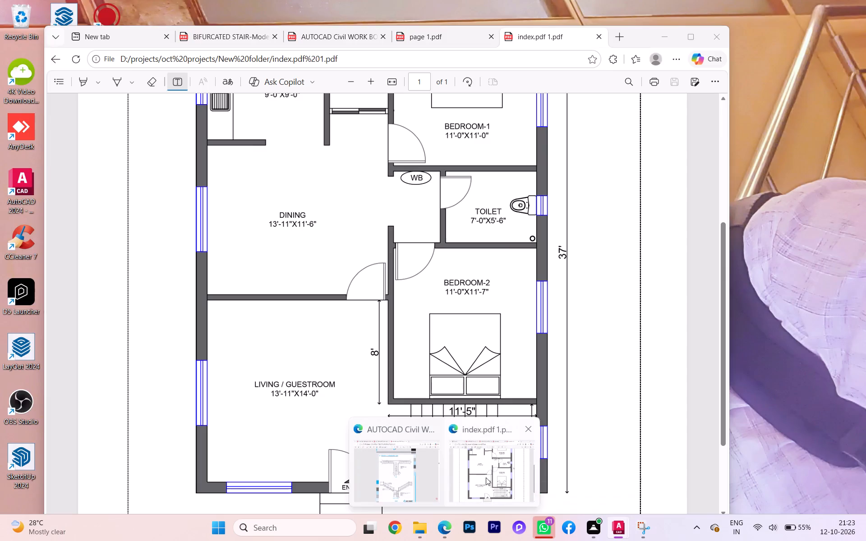
pyautogui.click(499, 476)
pyautogui.scroll(5, 467, 311)
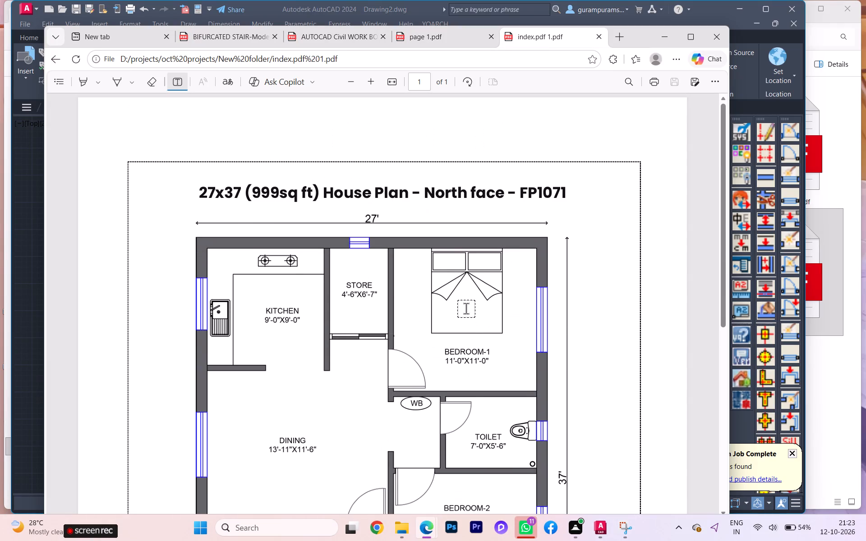
pyautogui.hotkey('alt', 'Tab')
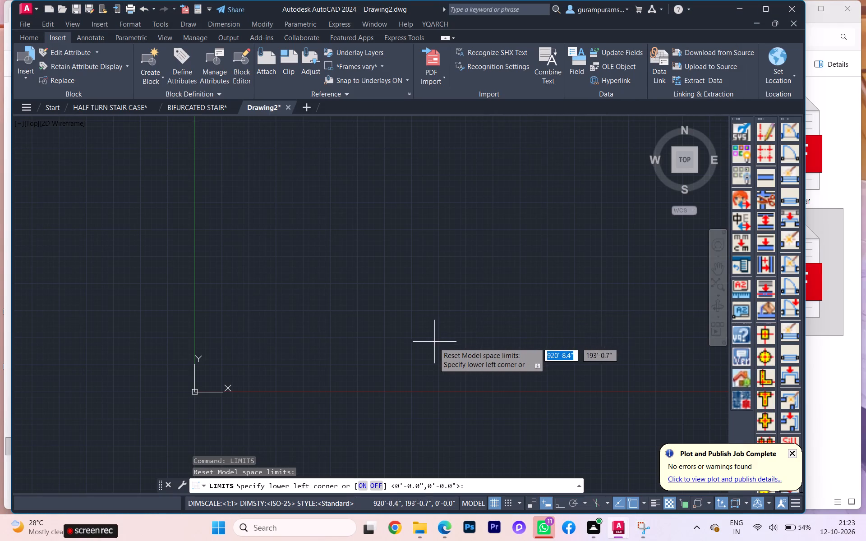
pyautogui.press('space')
pyautogui.write('30')
pyautogui.write("',40'")
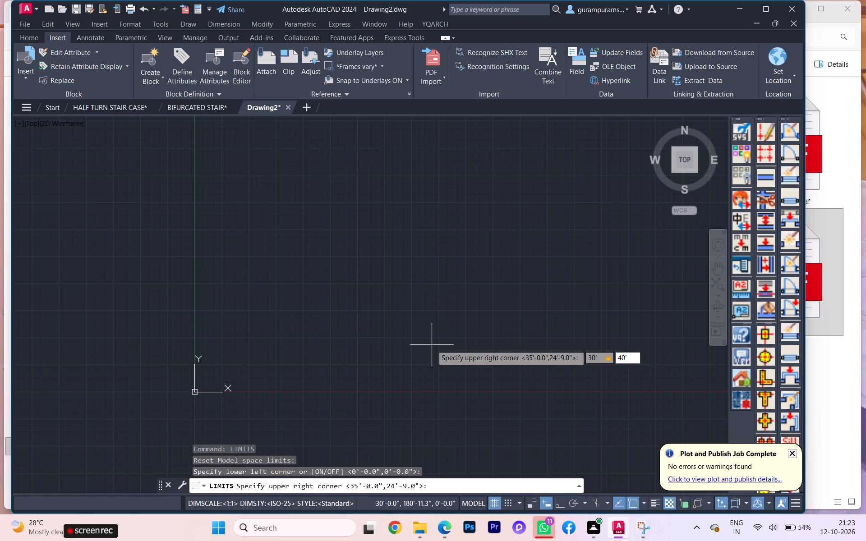
pyautogui.press('Return')
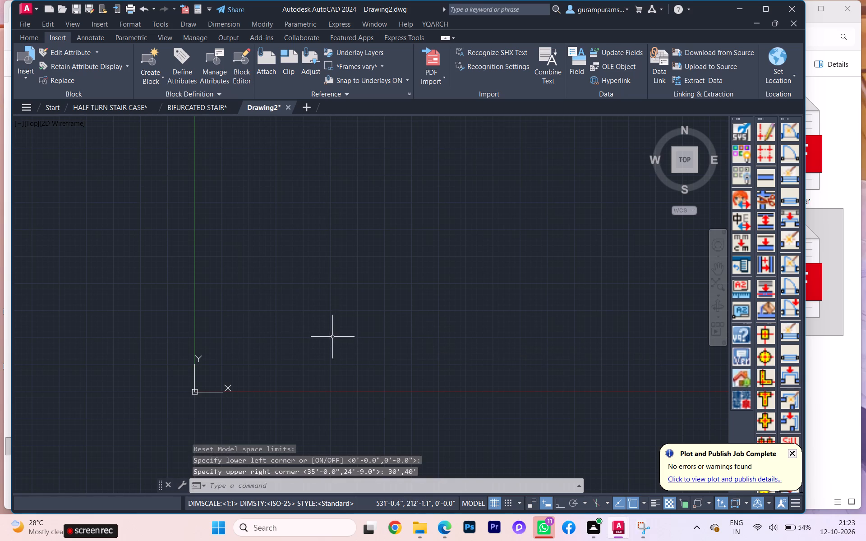
# In the drafting settings, allow subdivision below grid spacing and turn off grid display beyond the limits.
pyautogui.write('DS')
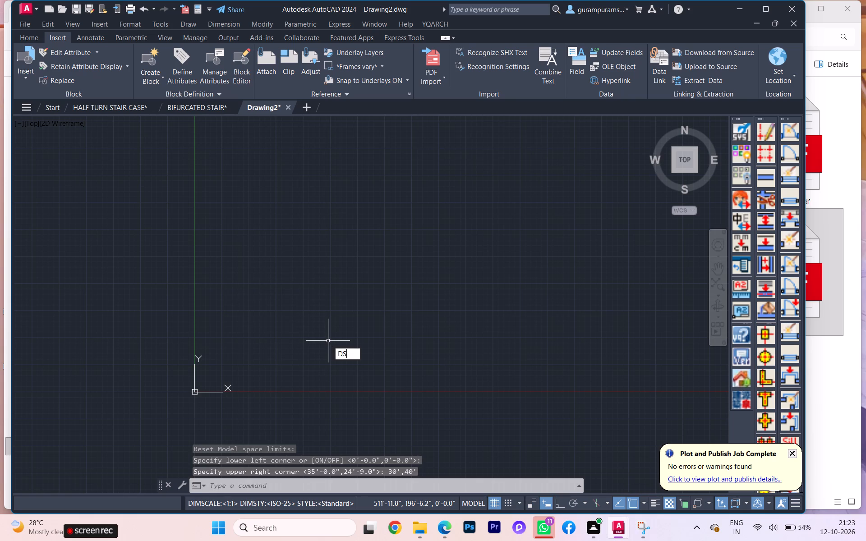
pyautogui.press('Return')
pyautogui.click(481, 326)
pyautogui.click(448, 341)
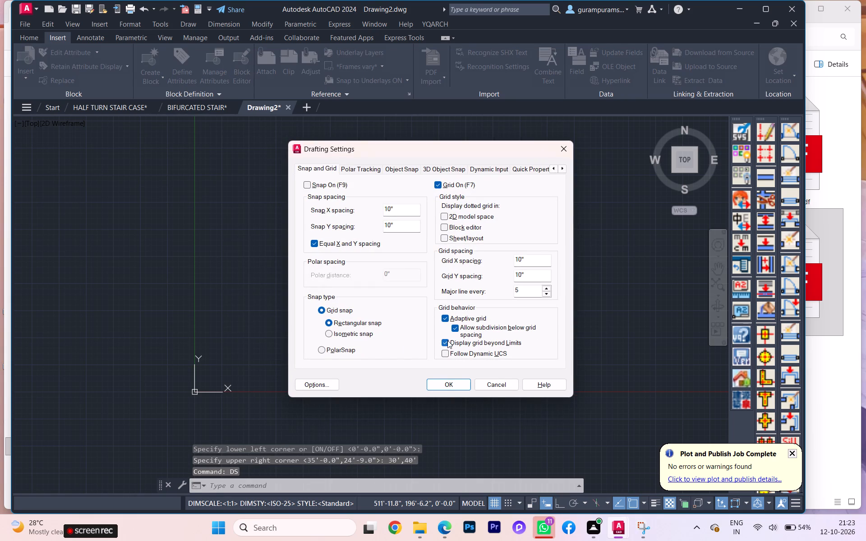
pyautogui.click(444, 376)
pyautogui.click(442, 390)
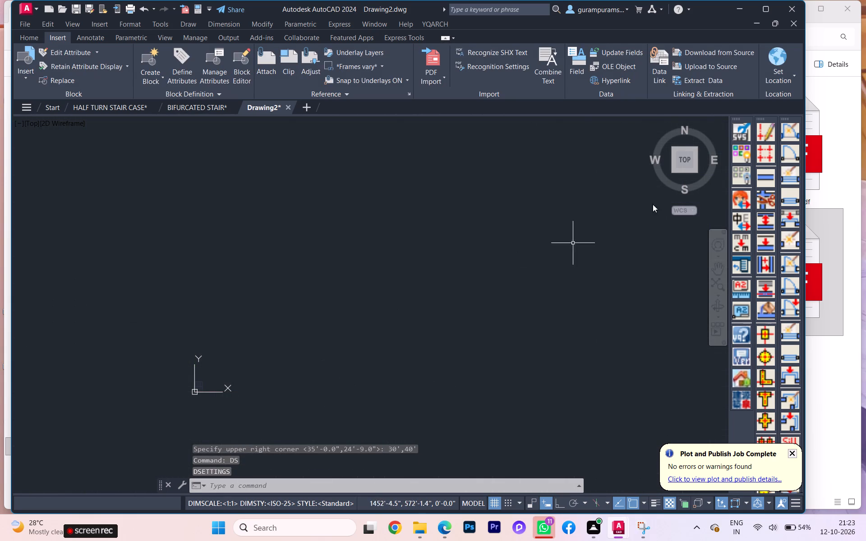
# Look at the gridded area within the drawing limits from the top view.
pyautogui.click(683, 158)
pyautogui.scroll(-1, 371, 321)
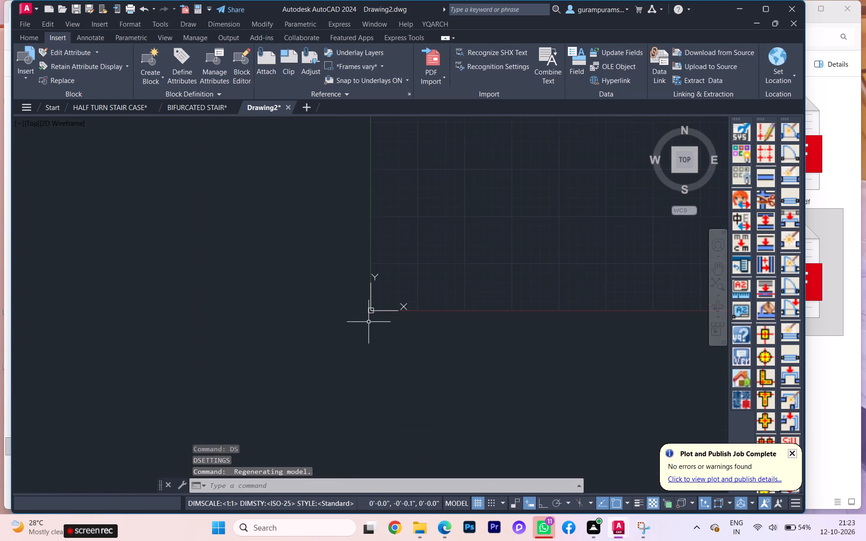
pyautogui.moveTo(343, 334); pyautogui.dragTo(98, 462, button='middle')
pyautogui.scroll(-1, 341, 335)
pyautogui.scroll(-1, 285, 321)
pyautogui.moveTo(269, 339); pyautogui.dragTo(257, 367, button='middle')
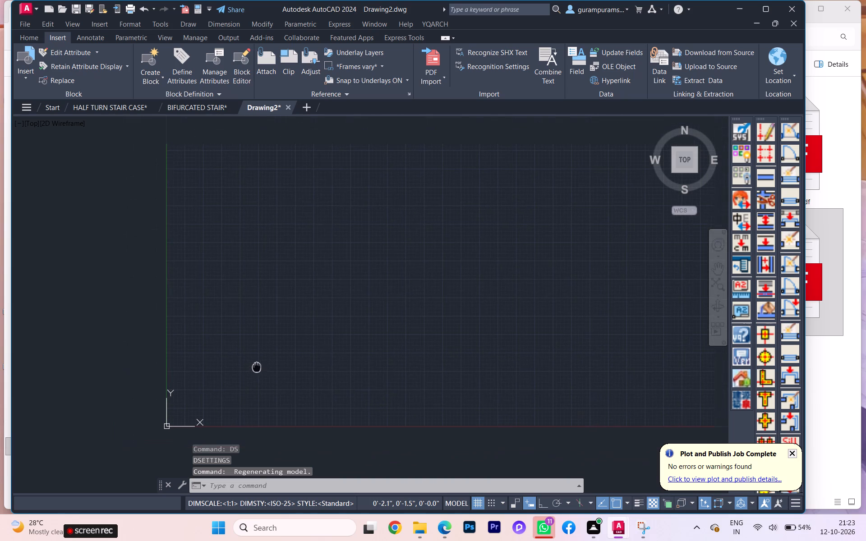
pyautogui.moveTo(158, 206); pyautogui.dragTo(82, 323, button='middle')
pyautogui.scroll(-1, 92, 301)
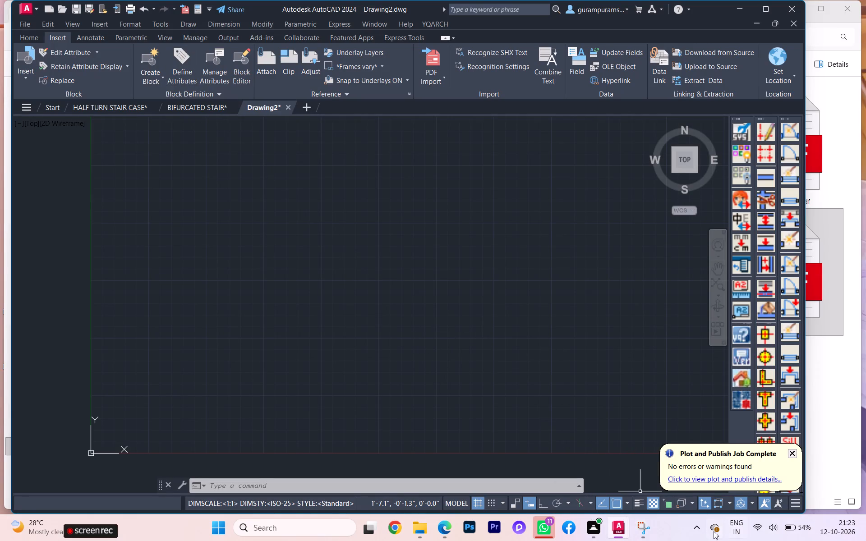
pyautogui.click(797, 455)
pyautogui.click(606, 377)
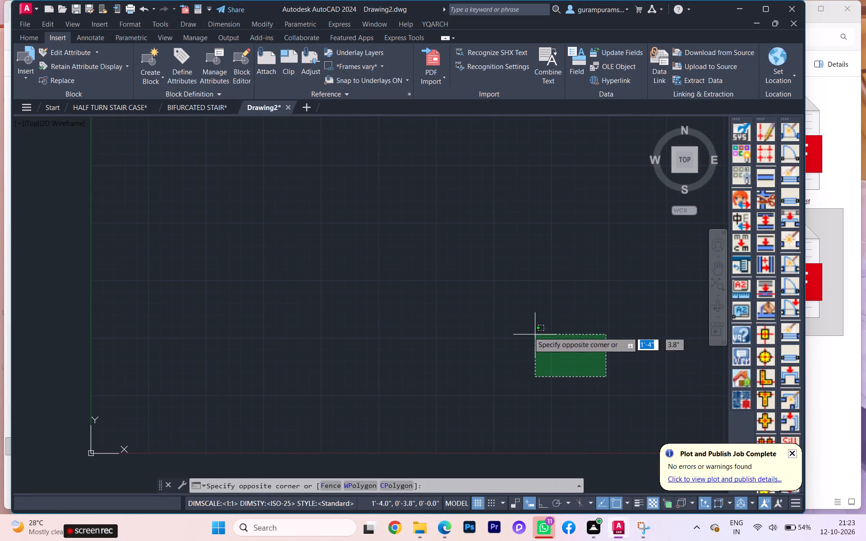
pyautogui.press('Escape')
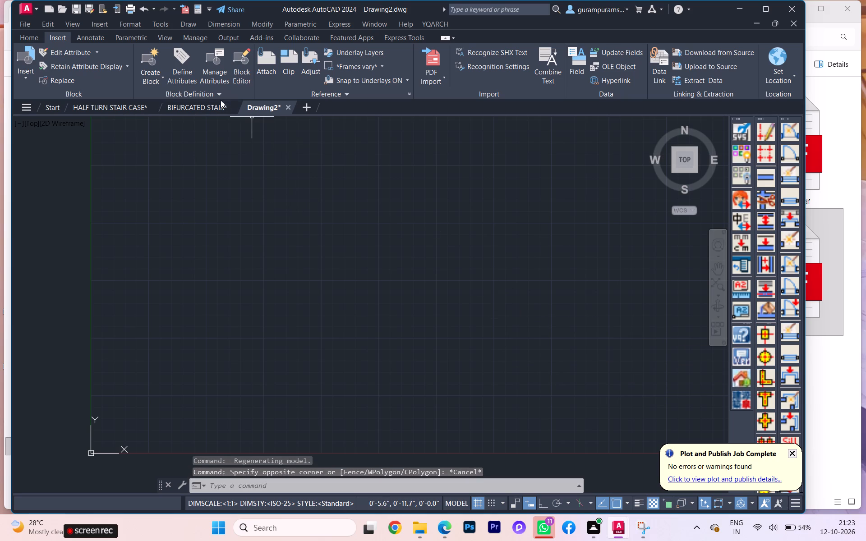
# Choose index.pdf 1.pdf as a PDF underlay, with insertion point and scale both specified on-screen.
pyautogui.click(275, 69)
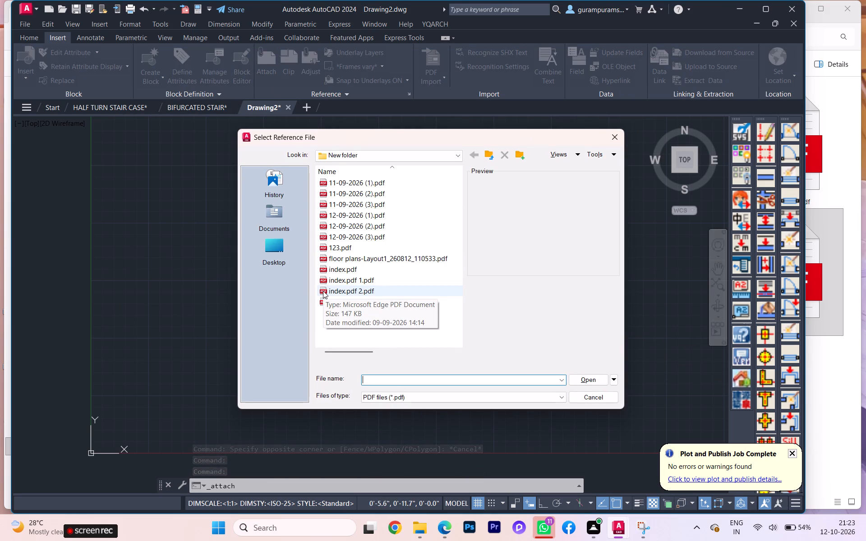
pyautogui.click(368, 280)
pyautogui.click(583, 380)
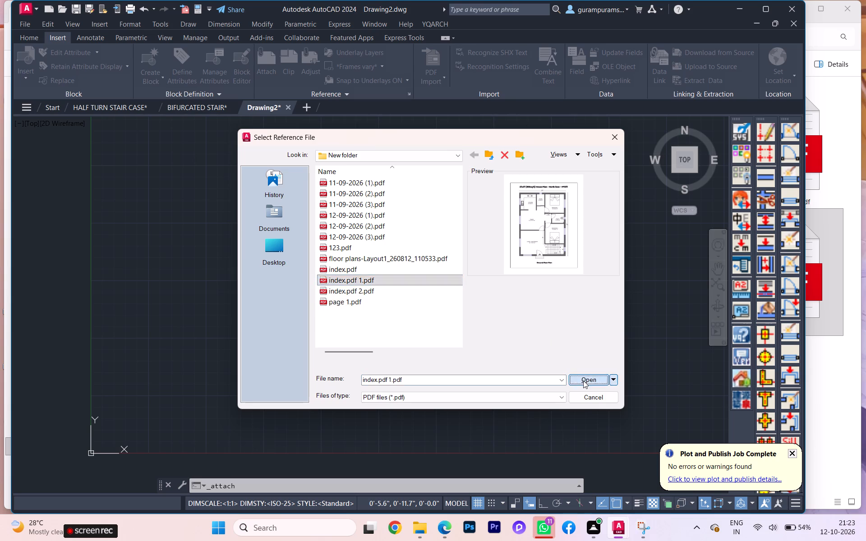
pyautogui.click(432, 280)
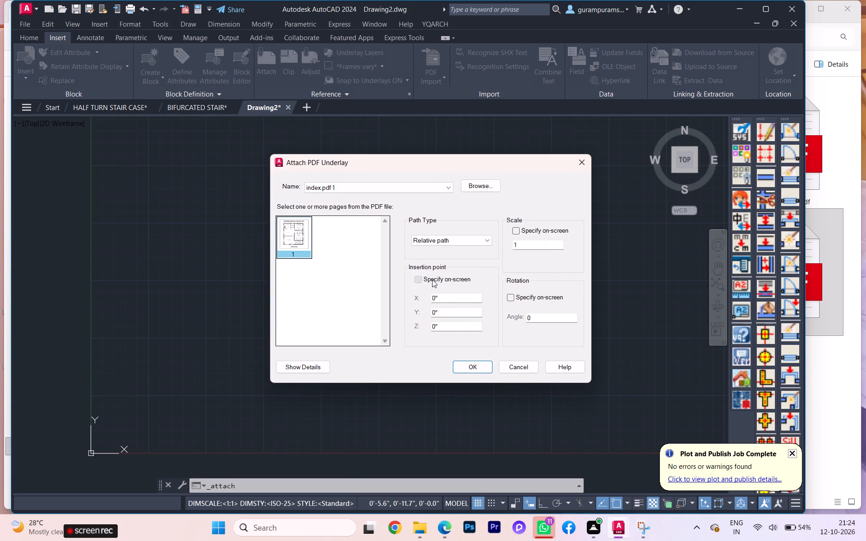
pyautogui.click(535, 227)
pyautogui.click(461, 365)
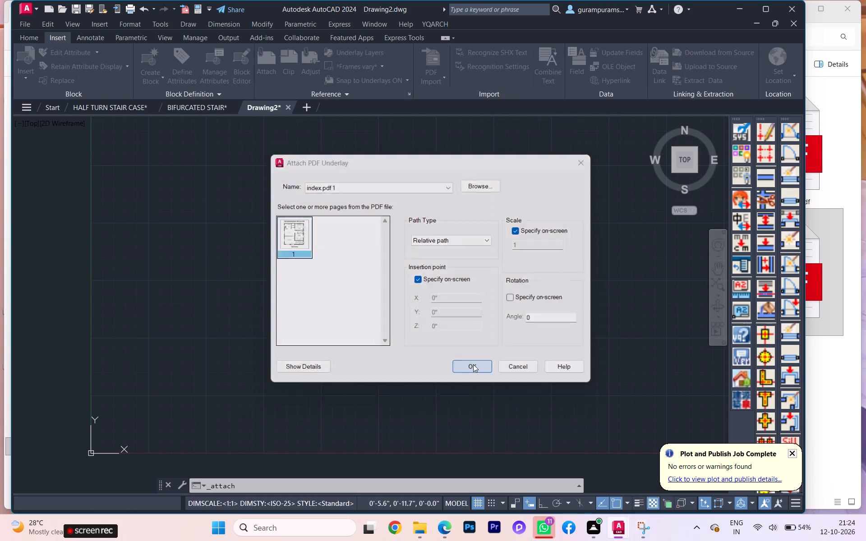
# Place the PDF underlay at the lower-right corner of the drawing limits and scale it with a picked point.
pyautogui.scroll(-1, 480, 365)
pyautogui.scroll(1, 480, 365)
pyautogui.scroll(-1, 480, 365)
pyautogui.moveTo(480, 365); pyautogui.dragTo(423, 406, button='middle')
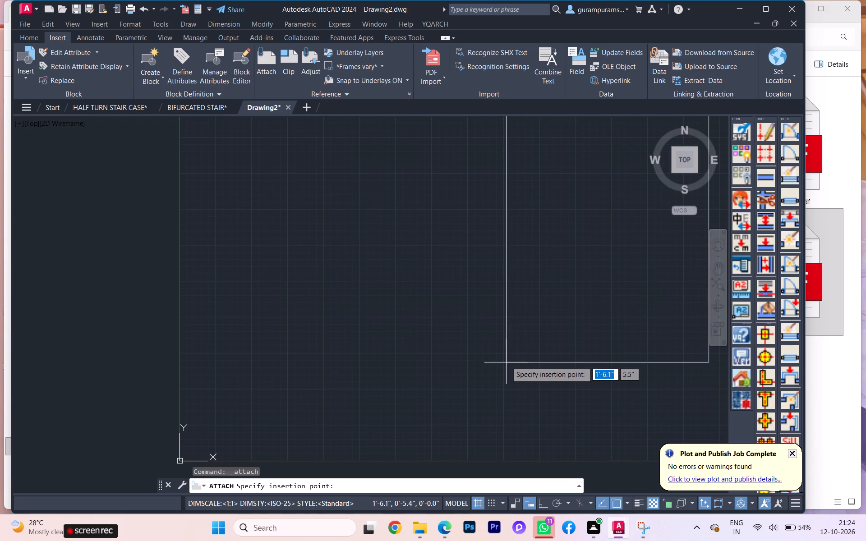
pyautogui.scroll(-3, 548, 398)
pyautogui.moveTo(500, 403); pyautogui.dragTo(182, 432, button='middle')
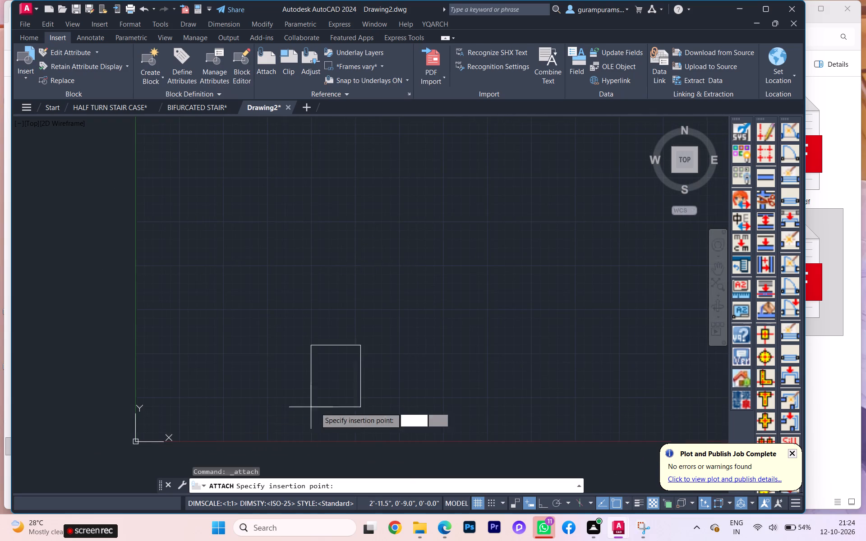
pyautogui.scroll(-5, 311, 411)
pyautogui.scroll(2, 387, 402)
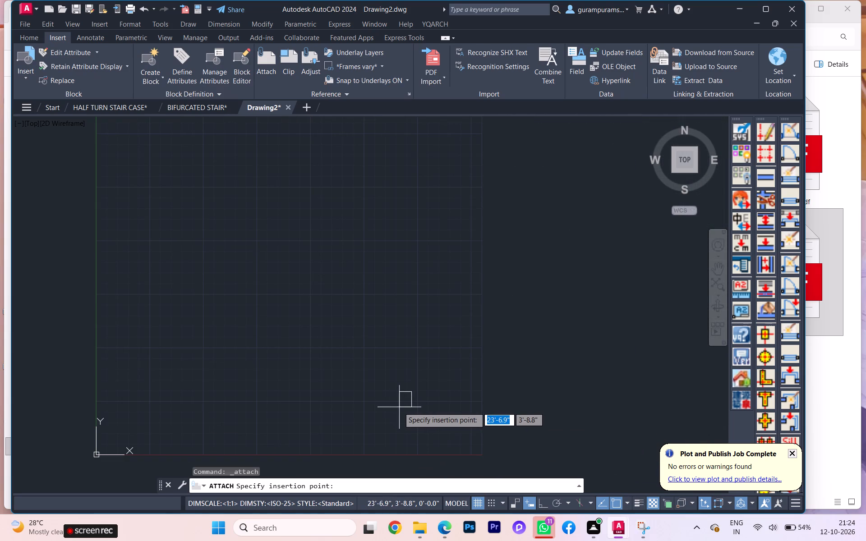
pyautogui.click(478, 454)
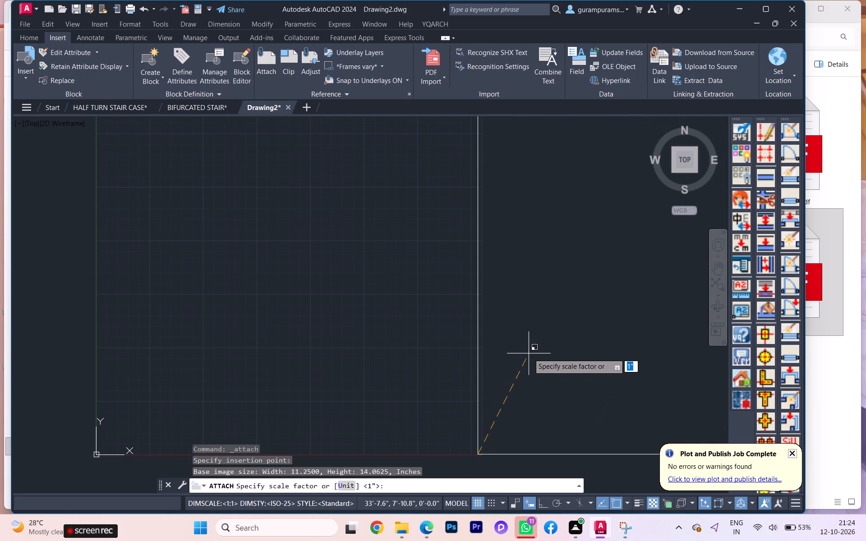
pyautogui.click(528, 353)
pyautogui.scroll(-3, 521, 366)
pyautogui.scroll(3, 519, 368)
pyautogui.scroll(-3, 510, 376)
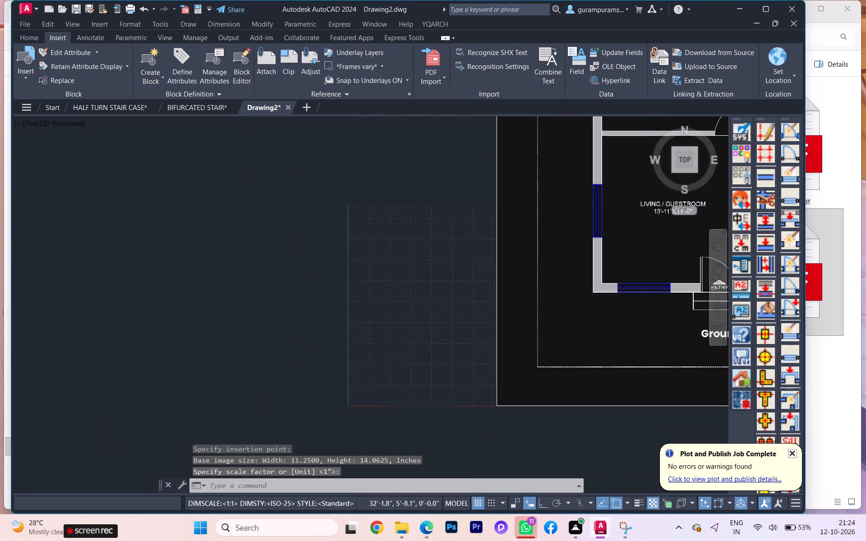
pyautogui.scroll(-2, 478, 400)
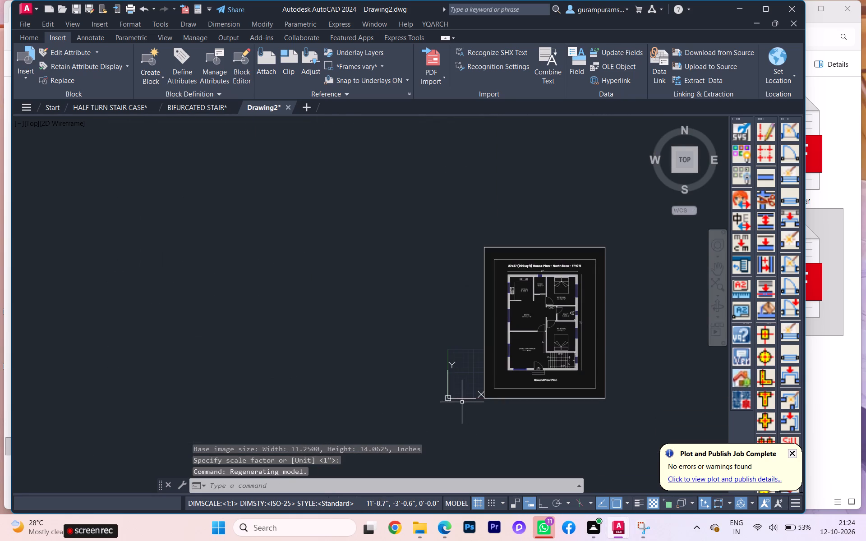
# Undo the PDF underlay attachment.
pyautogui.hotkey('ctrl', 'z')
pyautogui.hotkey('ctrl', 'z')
# Attach index.pdf 1.pdf again as a PDF underlay, with insertion point and scale specified on-screen.
pyautogui.scroll(-1, 469, 399)
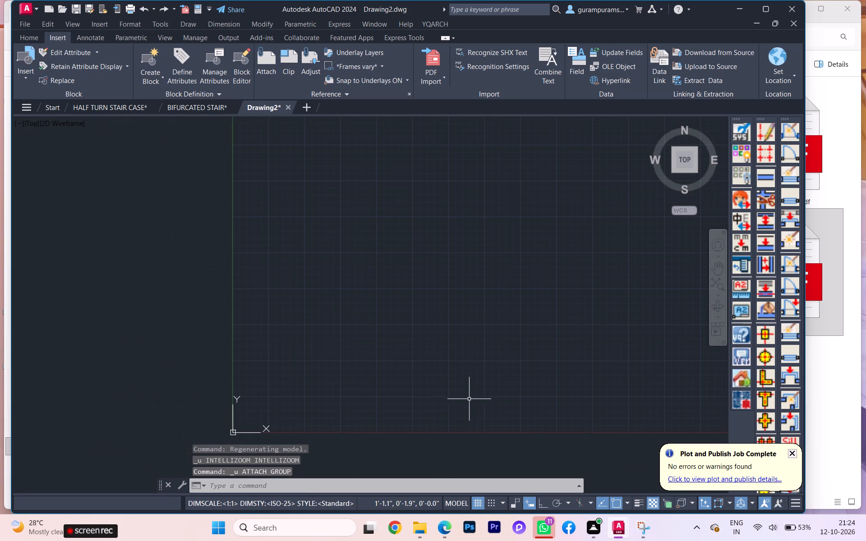
pyautogui.press('a')
pyautogui.press('t')
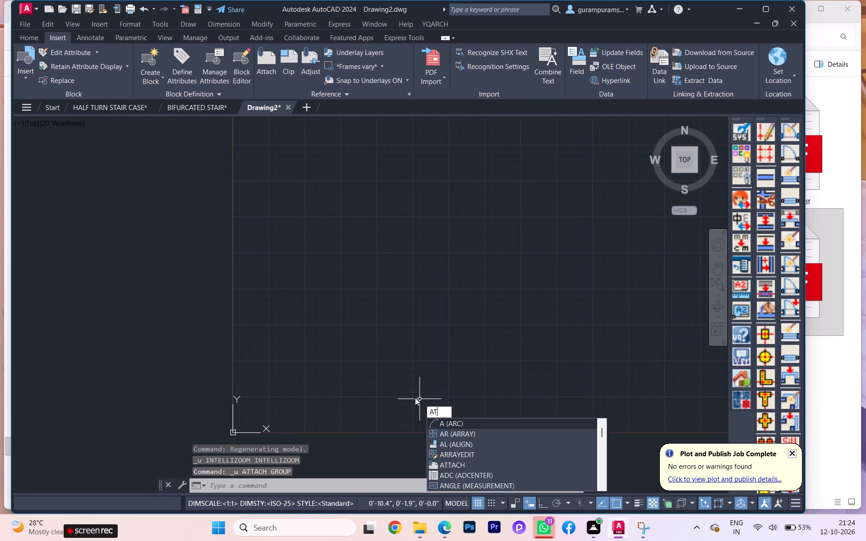
pyautogui.click(452, 420)
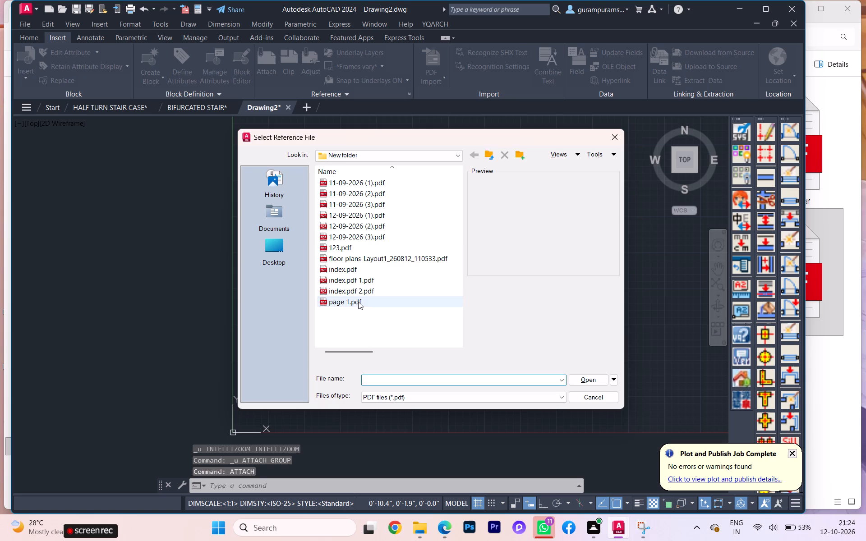
pyautogui.click(363, 283)
pyautogui.click(584, 378)
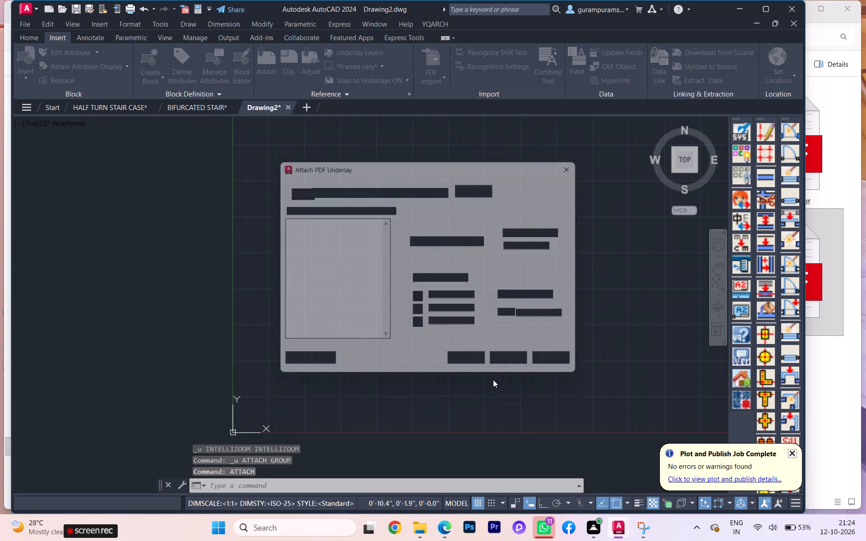
pyautogui.click(425, 280)
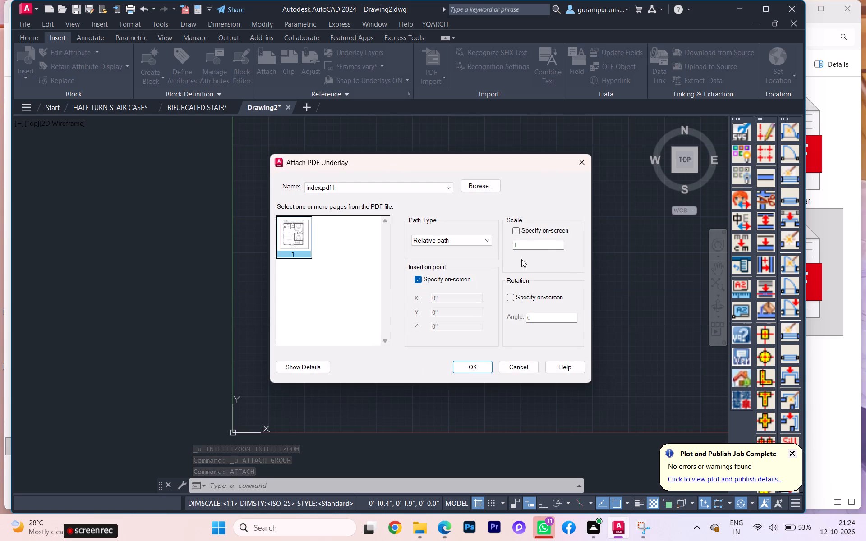
pyautogui.click(541, 229)
pyautogui.click(465, 367)
# Place the underlay just beside the lower-right corner of the drawing limits, scaled to about the same width as the limits.
pyautogui.scroll(-1, 442, 360)
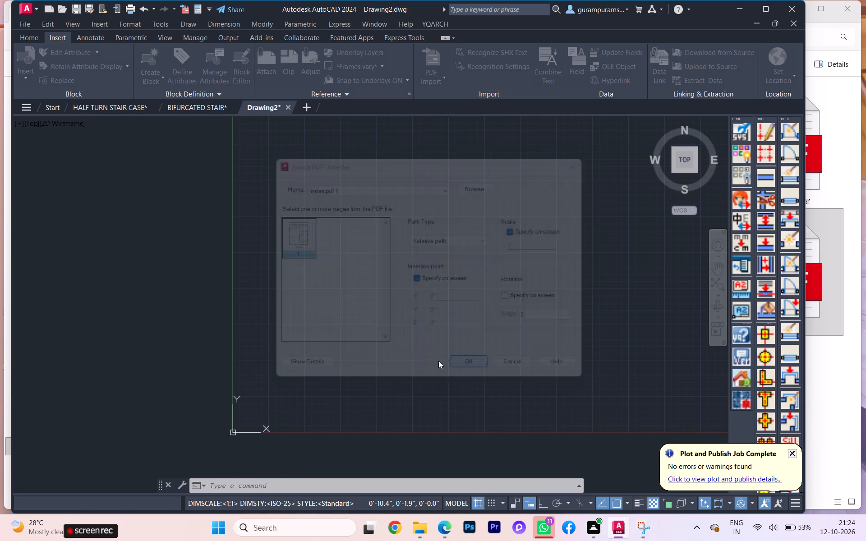
pyautogui.scroll(-3, 438, 361)
pyautogui.moveTo(464, 376); pyautogui.dragTo(259, 421, button='middle')
pyautogui.scroll(-2, 258, 423)
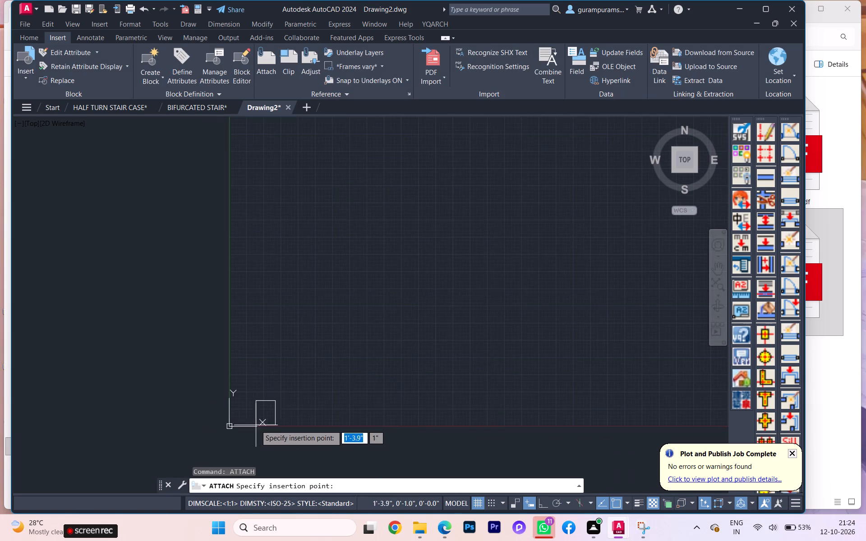
pyautogui.scroll(-3, 255, 426)
pyautogui.click(403, 422)
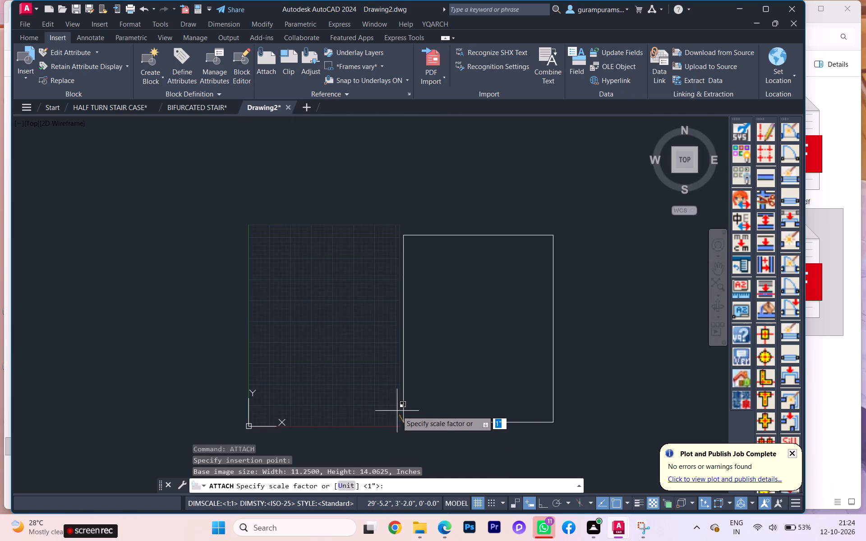
pyautogui.click(397, 411)
pyautogui.scroll(1, 408, 426)
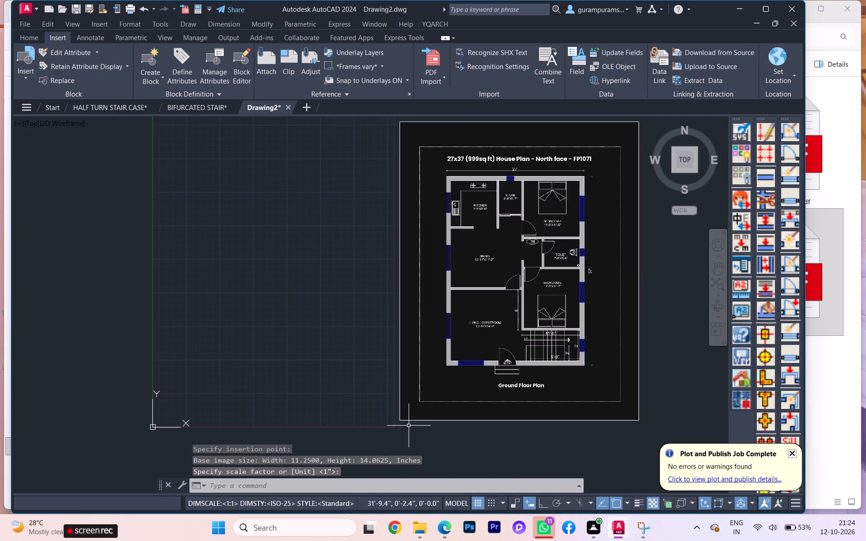
pyautogui.scroll(1, 409, 426)
pyautogui.scroll(-2, 409, 425)
pyautogui.moveTo(411, 428); pyautogui.dragTo(410, 438, button='middle')
pyautogui.scroll(1, 410, 437)
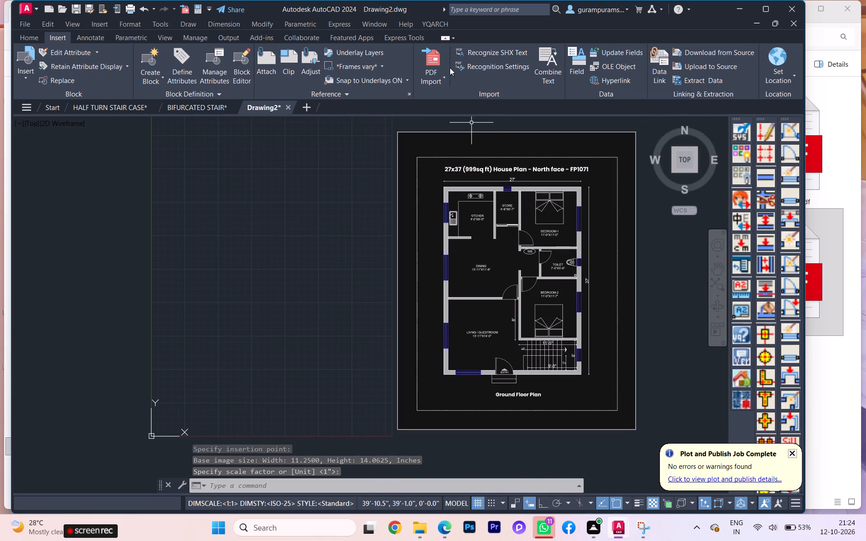
# Start YQArch's Draw Wall command and set the wall thickness to 9.
pyautogui.click(433, 27)
pyautogui.click(456, 51)
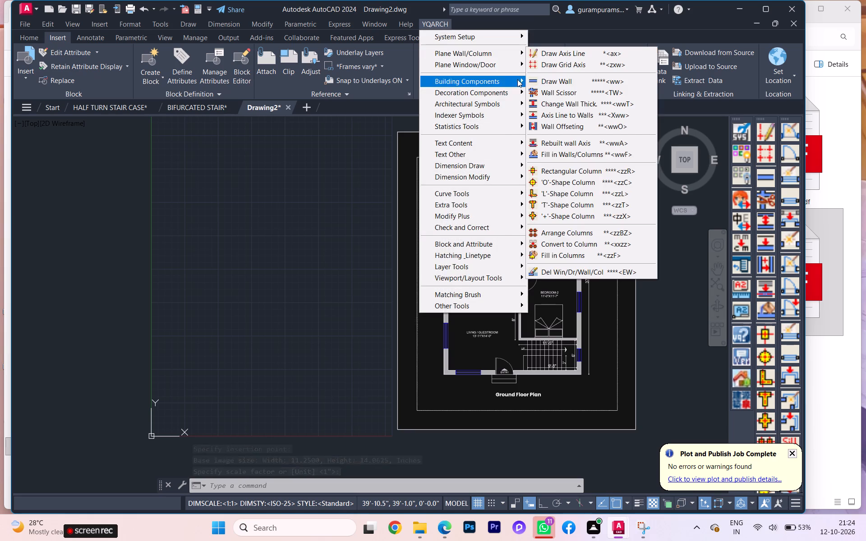
pyautogui.click(561, 83)
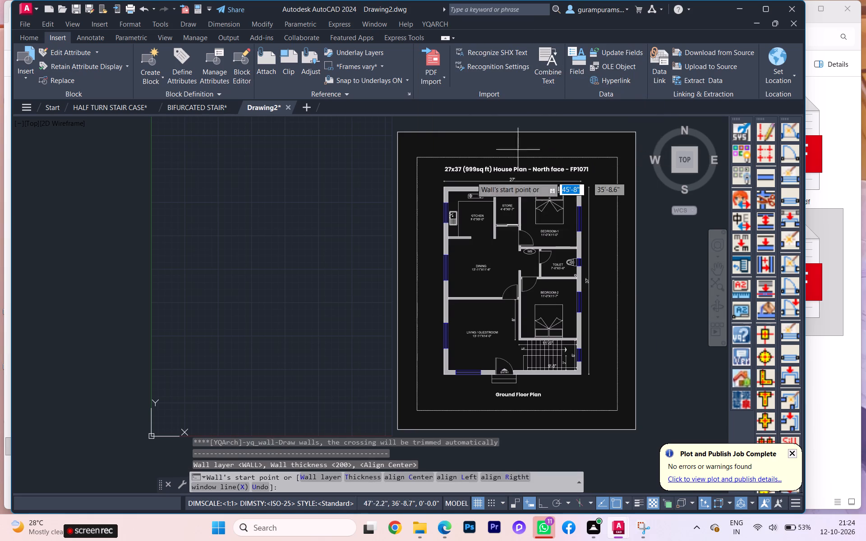
pyautogui.click(362, 474)
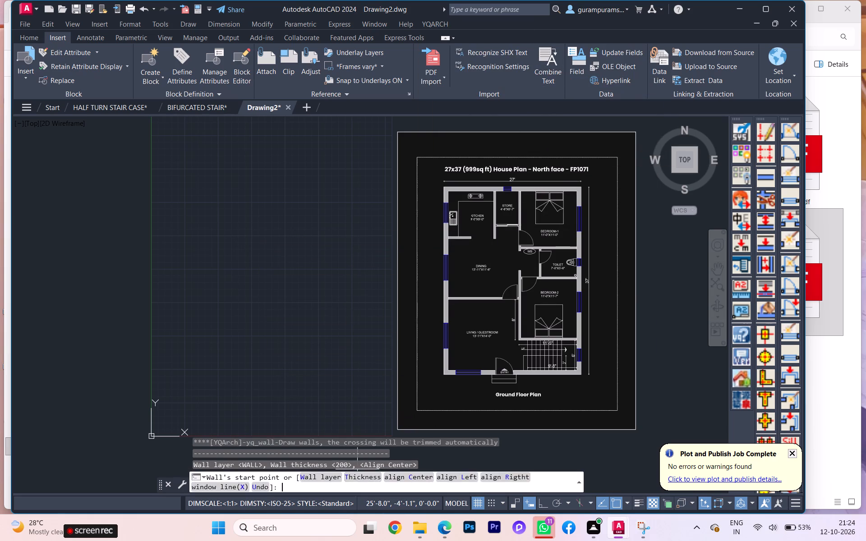
pyautogui.moveTo(456, 322); pyautogui.dragTo(410, 316)
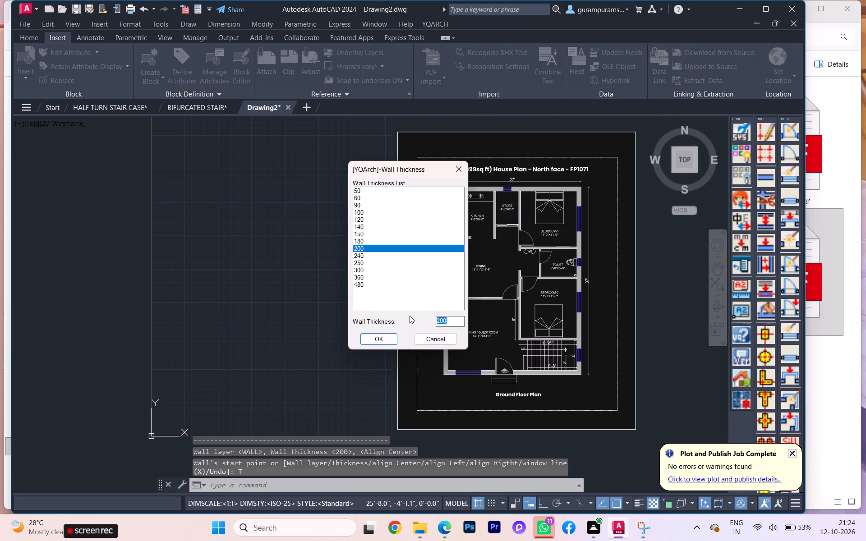
pyautogui.press('9')
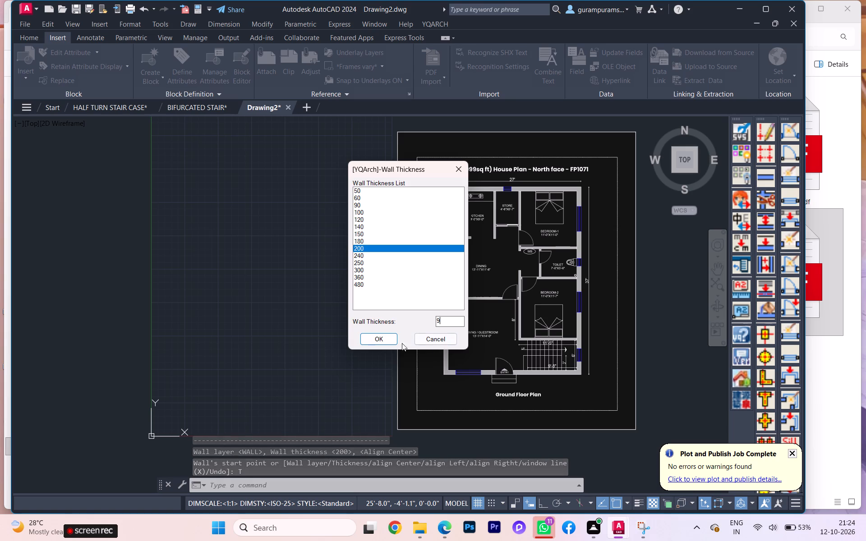
pyautogui.click(375, 338)
# With Ortho on, draw a 27' horizontal wall eastward from near the upper-left corner of the drawing limits.
pyautogui.scroll(2, 491, 174)
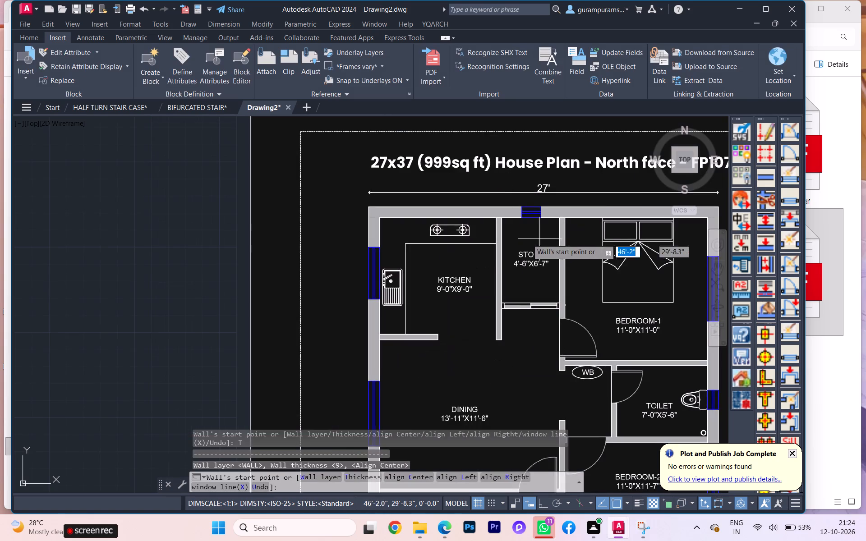
pyautogui.scroll(-2, 457, 244)
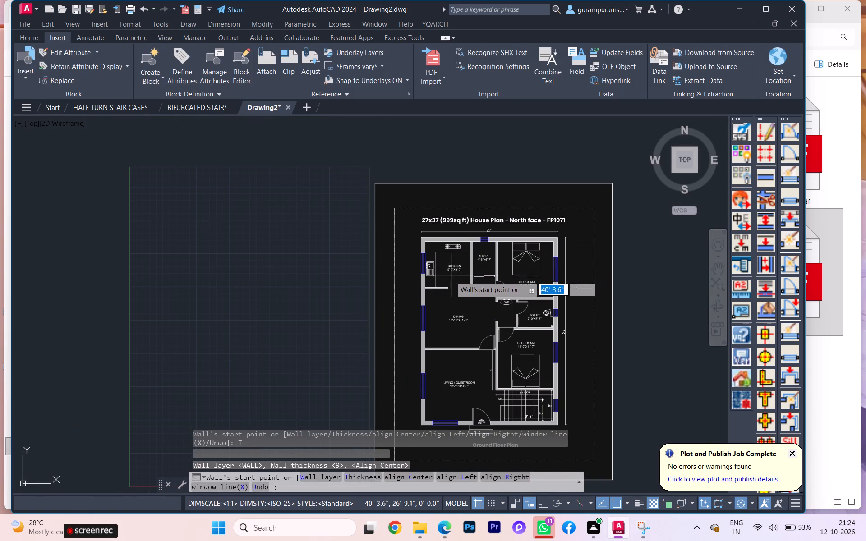
pyautogui.scroll(1, 442, 293)
pyautogui.scroll(-1, 442, 293)
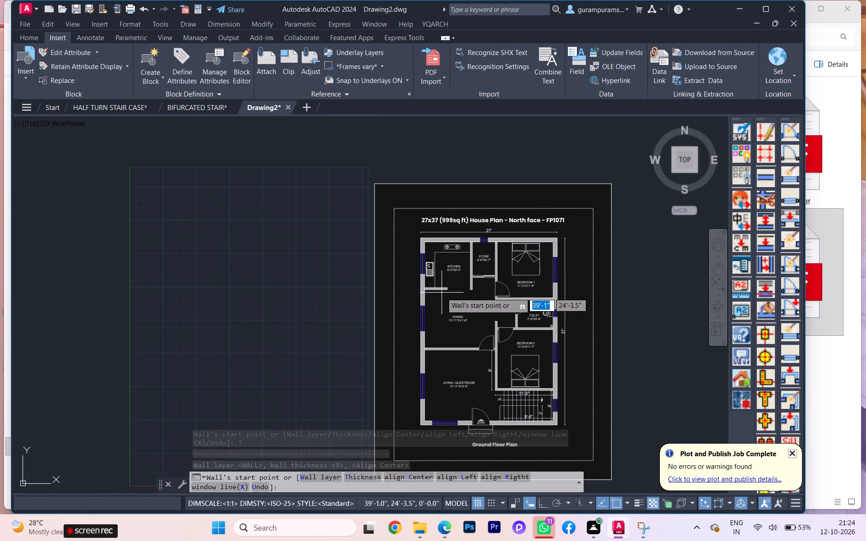
pyautogui.scroll(1, 442, 293)
pyautogui.scroll(-1, 442, 293)
pyautogui.moveTo(469, 277); pyautogui.dragTo(535, 264, button='middle')
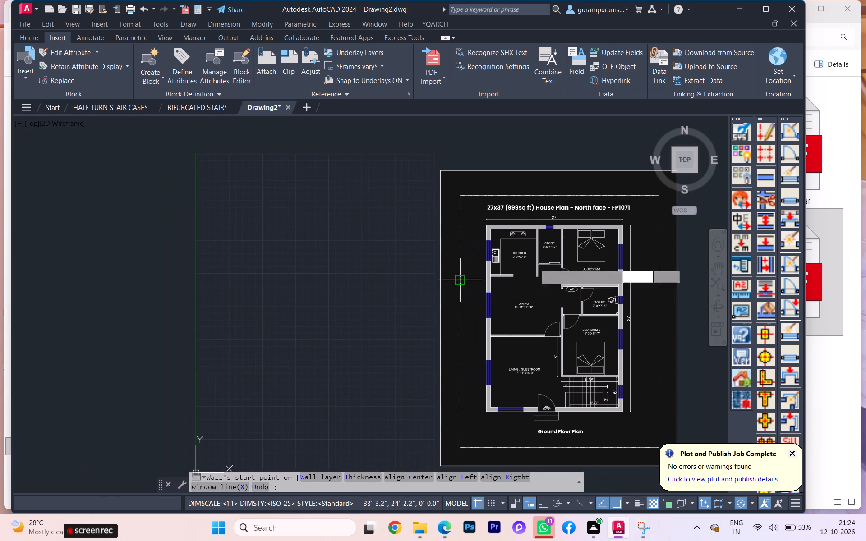
pyautogui.click(225, 181)
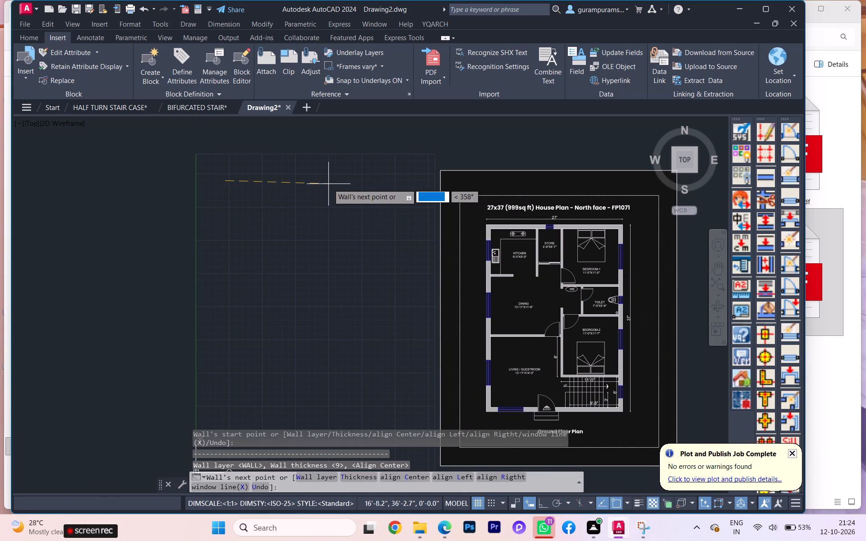
pyautogui.press('F8')
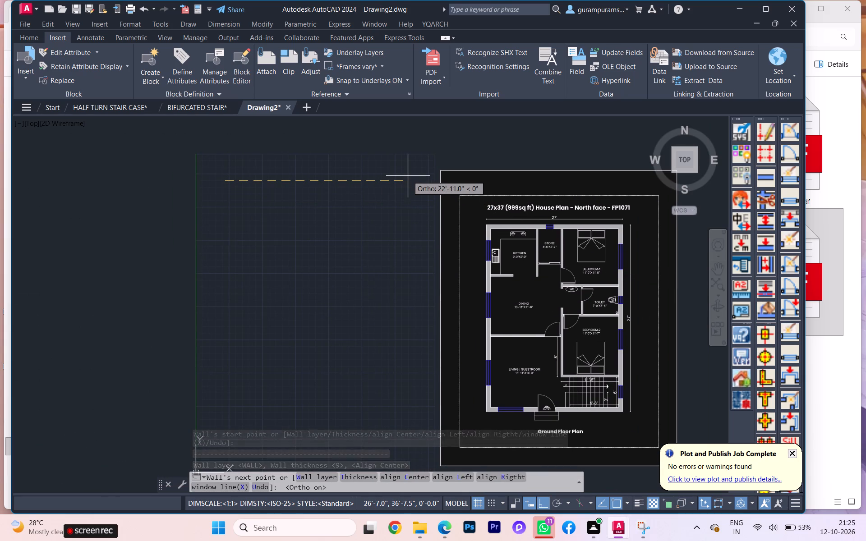
pyautogui.write("27'")
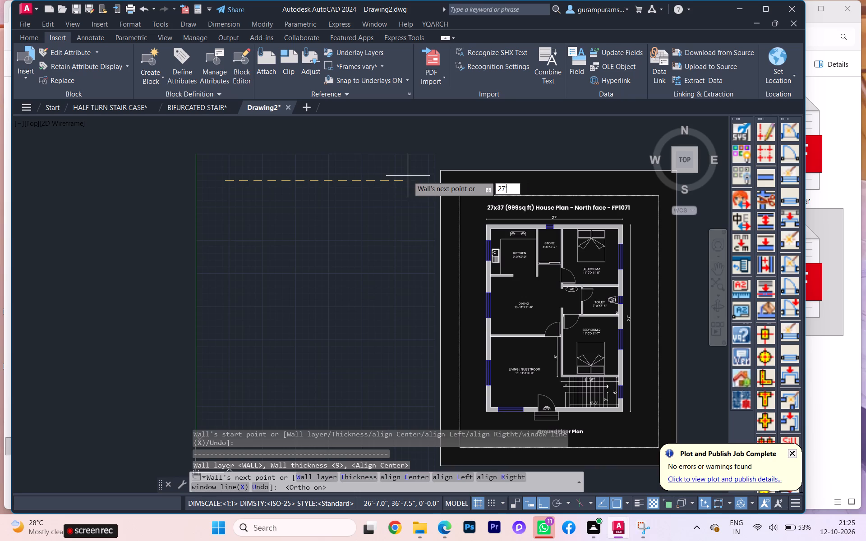
pyautogui.press('Return')
pyautogui.scroll(-1, 307, 211)
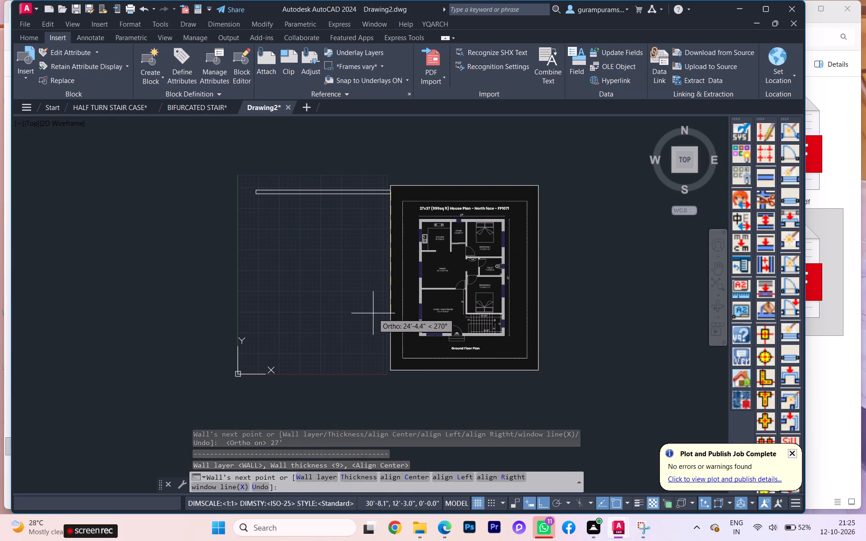
# Move the PDF underlay horizontally east from its lower-left corner, leaving a clear gap between it and the drawing limits.
pyautogui.press('Escape')
pyautogui.click(436, 371)
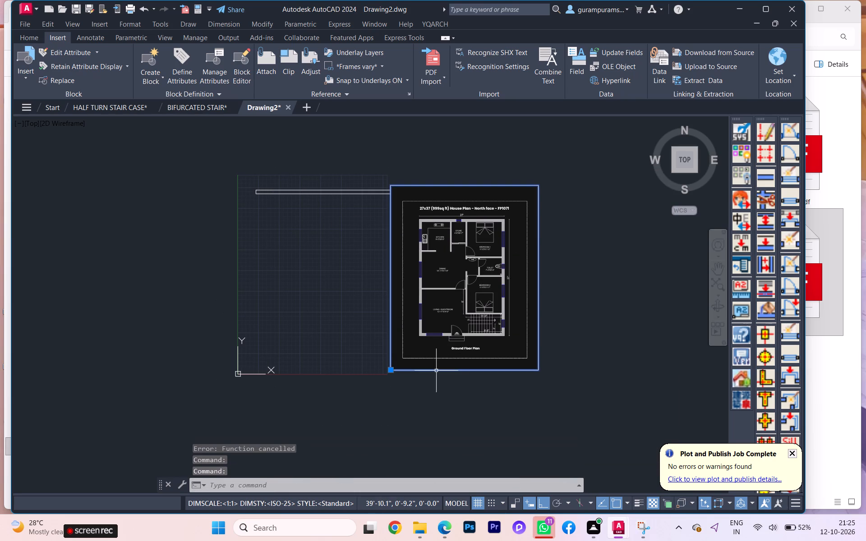
pyautogui.press('m')
pyautogui.press('Return')
pyautogui.click(390, 371)
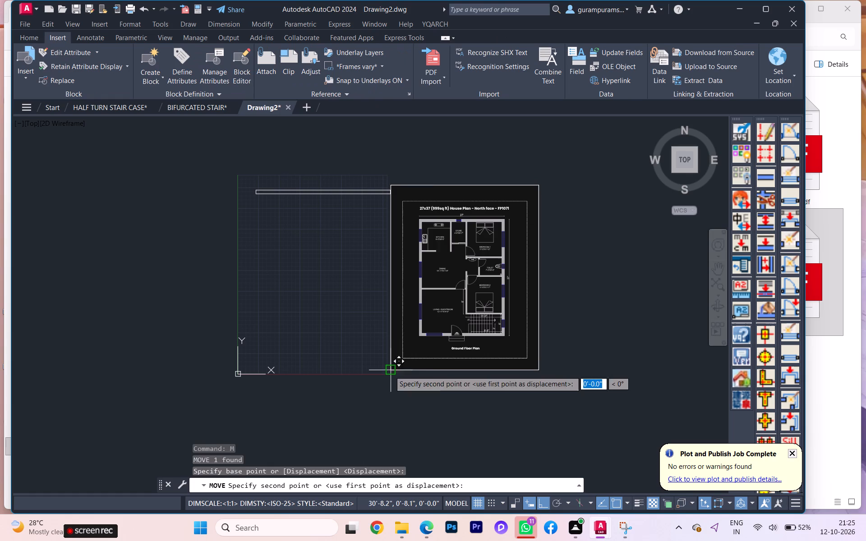
pyautogui.click(461, 376)
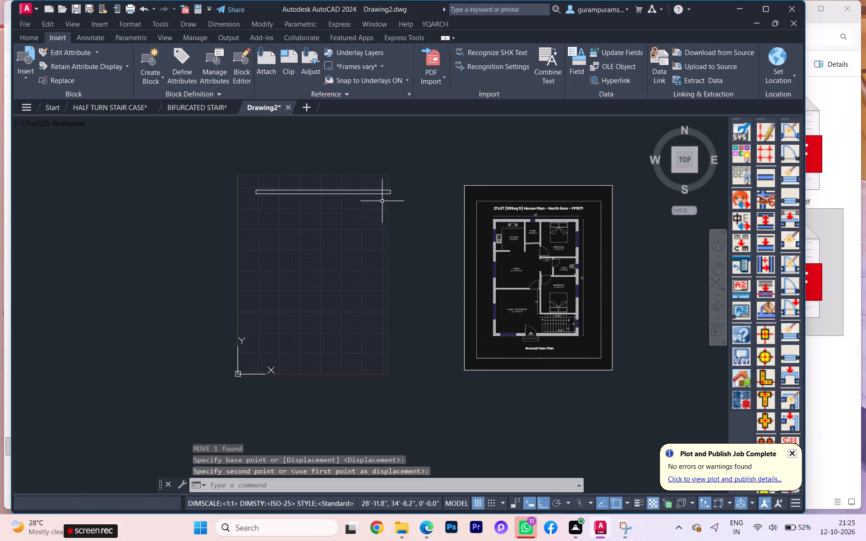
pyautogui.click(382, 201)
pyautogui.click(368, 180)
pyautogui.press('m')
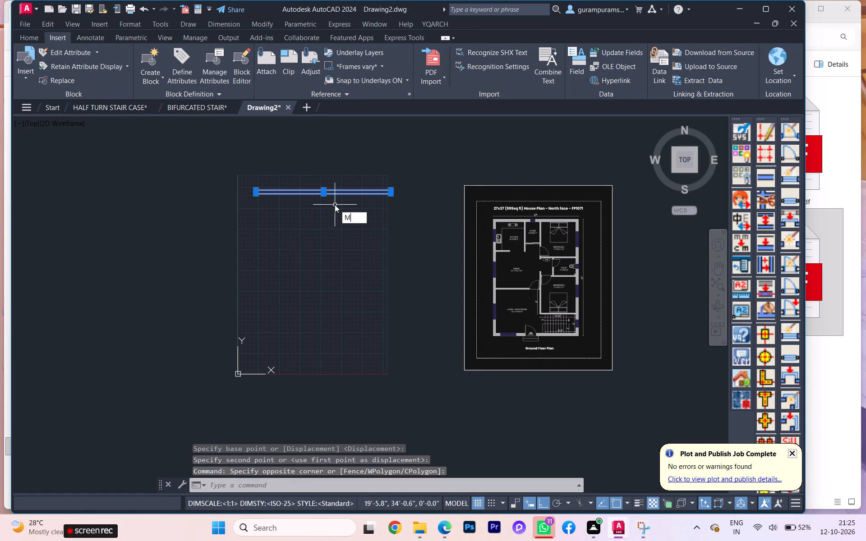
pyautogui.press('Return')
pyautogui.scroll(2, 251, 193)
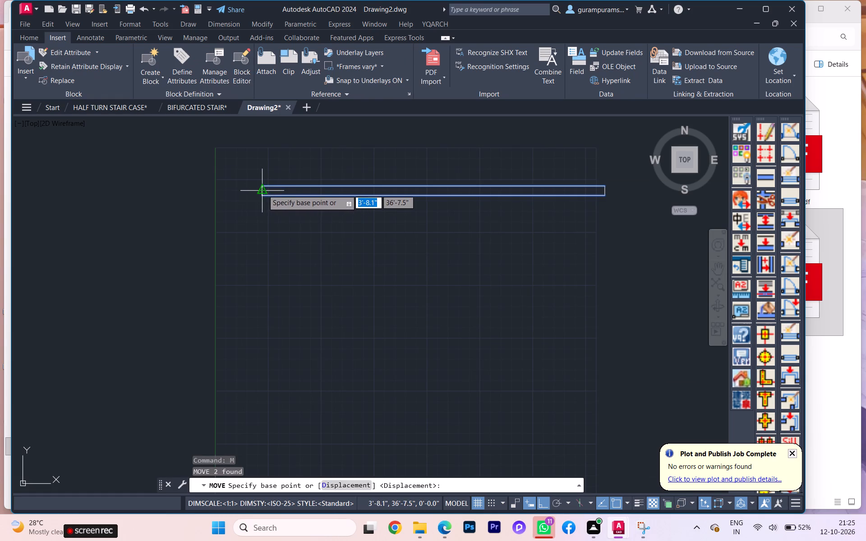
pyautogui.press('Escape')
# Move the horizontal wall about 3' west so it fits inside the drawing limits.
pyautogui.click(242, 167)
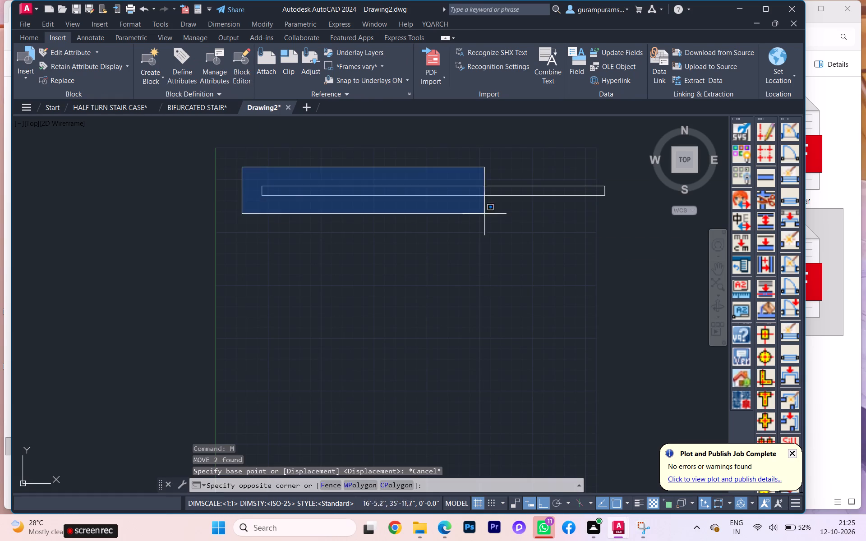
pyautogui.click(612, 235)
pyautogui.press('m')
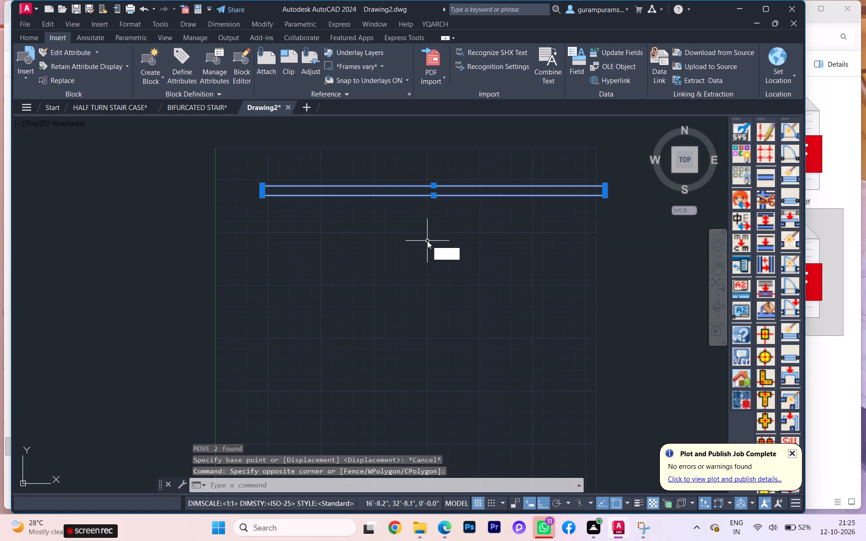
pyautogui.press('Return')
pyautogui.click(261, 193)
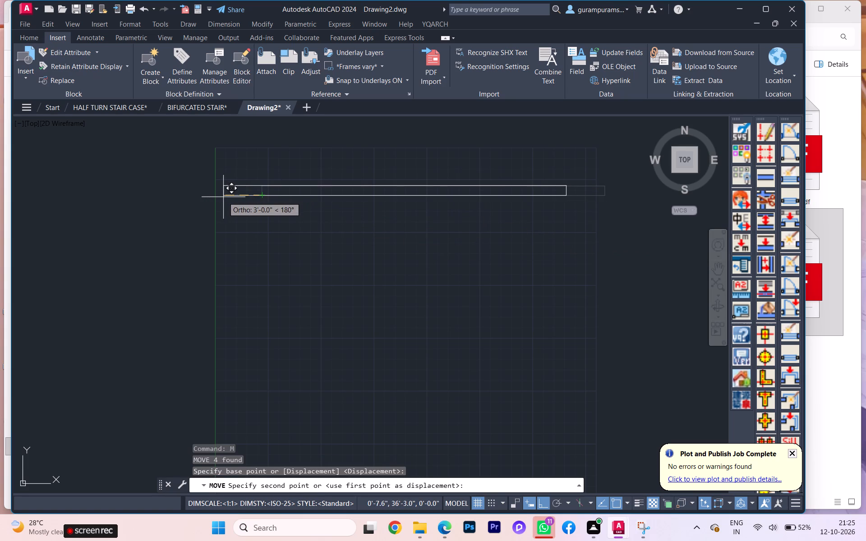
pyautogui.click(223, 197)
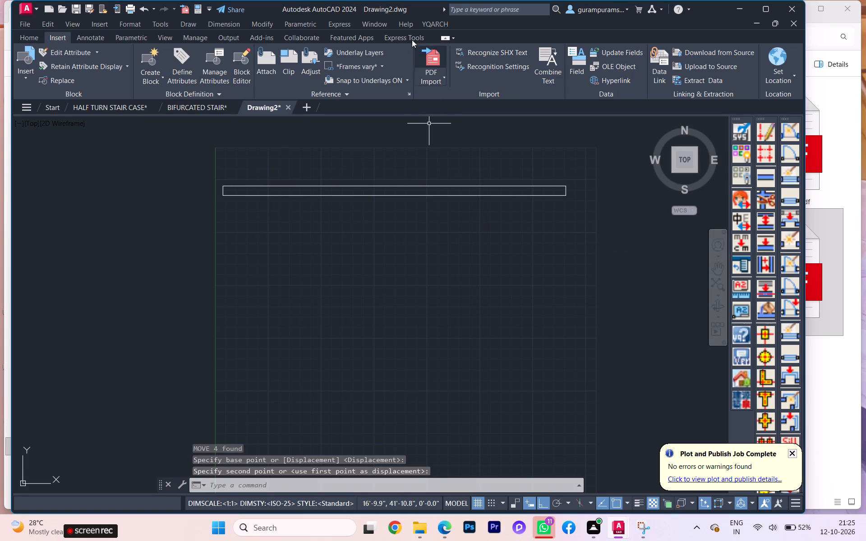
# With YQArch's Draw Wall, draw a 37' wall southward from the upper corner at the top wall's east end.
pyautogui.click(432, 20)
pyautogui.click(447, 53)
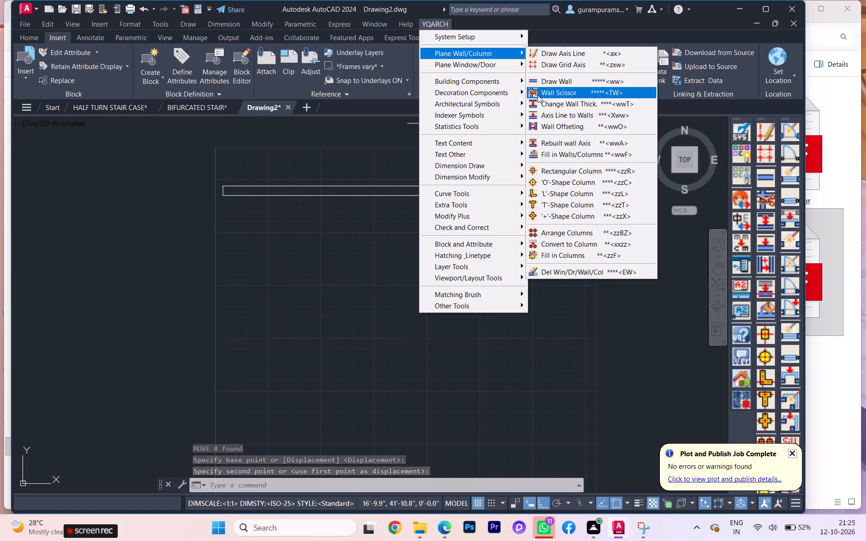
pyautogui.click(558, 79)
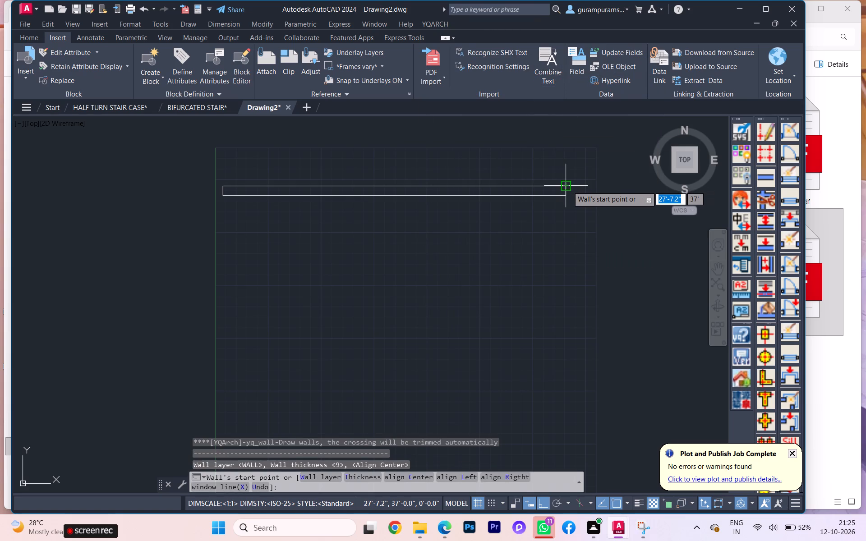
pyautogui.click(568, 186)
pyautogui.scroll(-2, 560, 300)
pyautogui.moveTo(560, 301); pyautogui.dragTo(513, 197, button='middle')
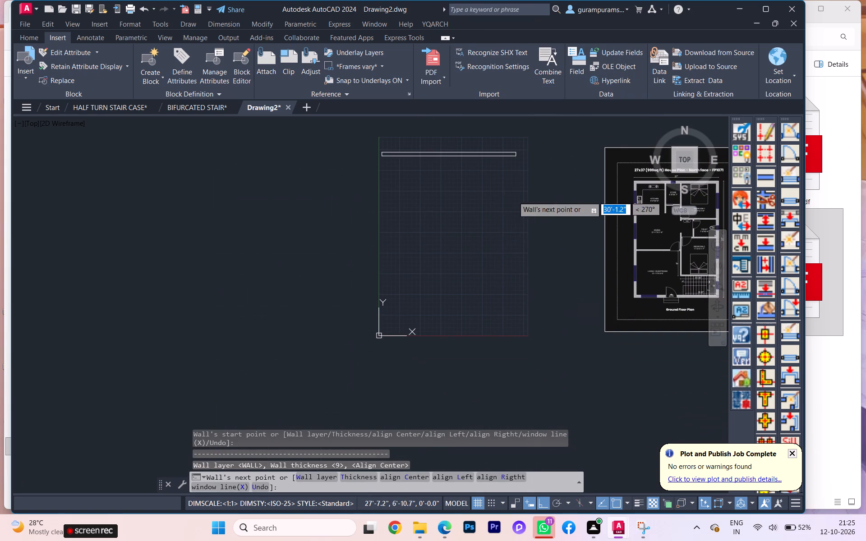
pyautogui.write("37'")
pyautogui.press('Return')
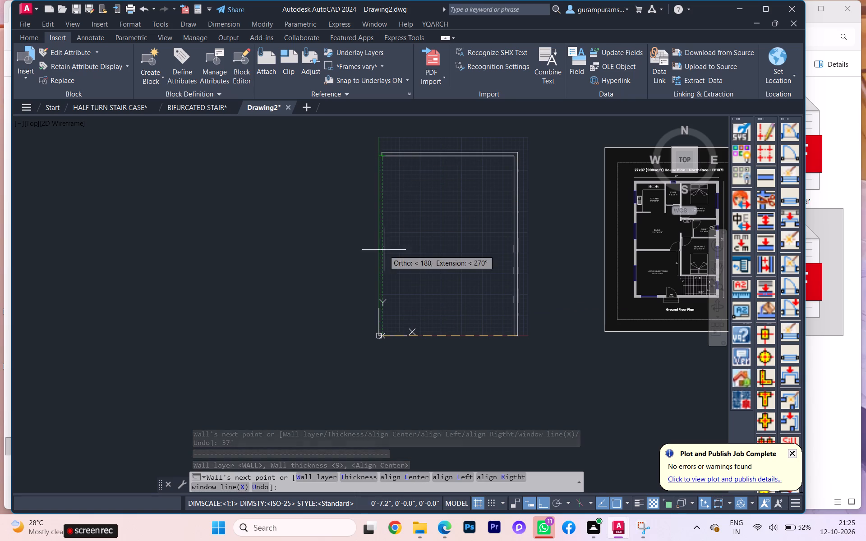
# Close the outer wall outline by continuing west below the top wall's west end, and north to that wall's upper corner.
pyautogui.click(382, 335)
pyautogui.scroll(1, 377, 146)
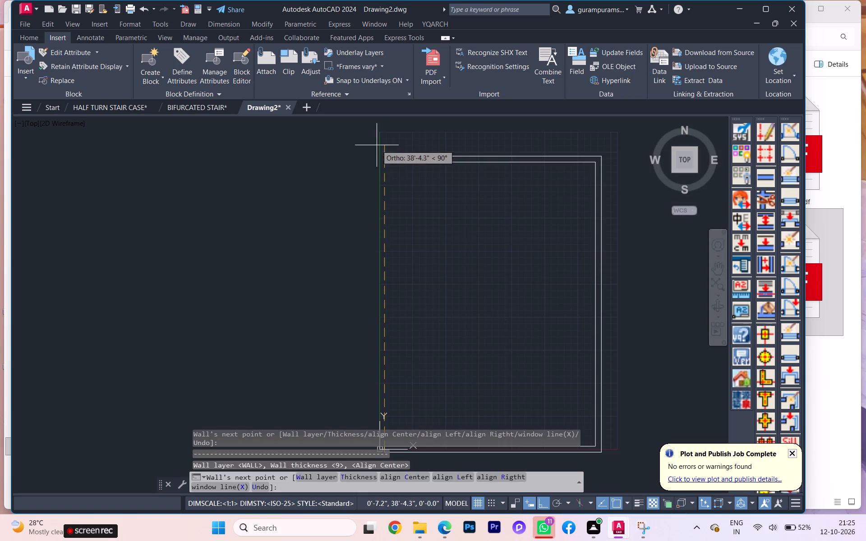
pyautogui.click(382, 156)
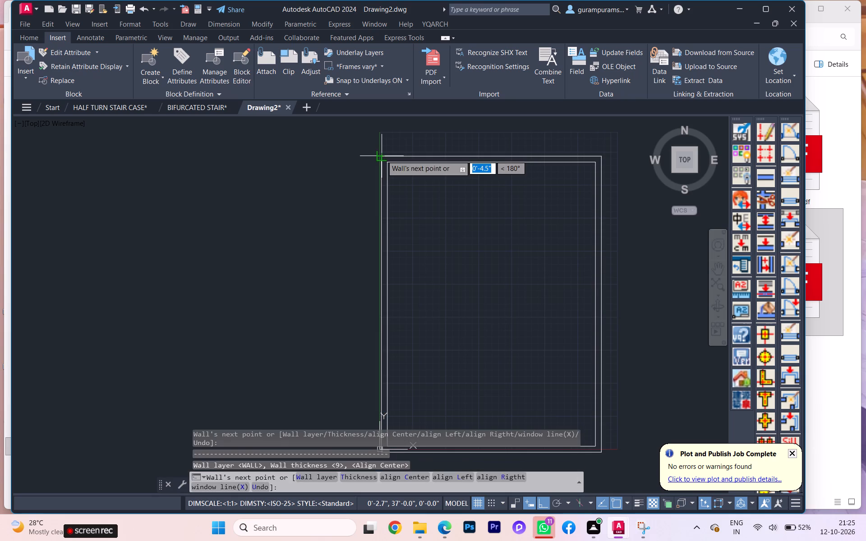
pyautogui.press('Escape')
# Make WALL the current layer.
pyautogui.scroll(-1, 289, 213)
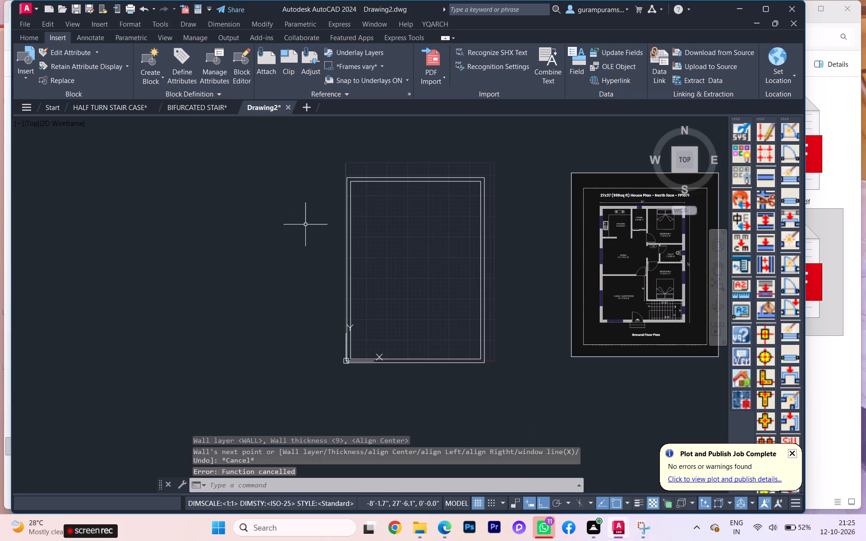
pyautogui.scroll(2, 391, 273)
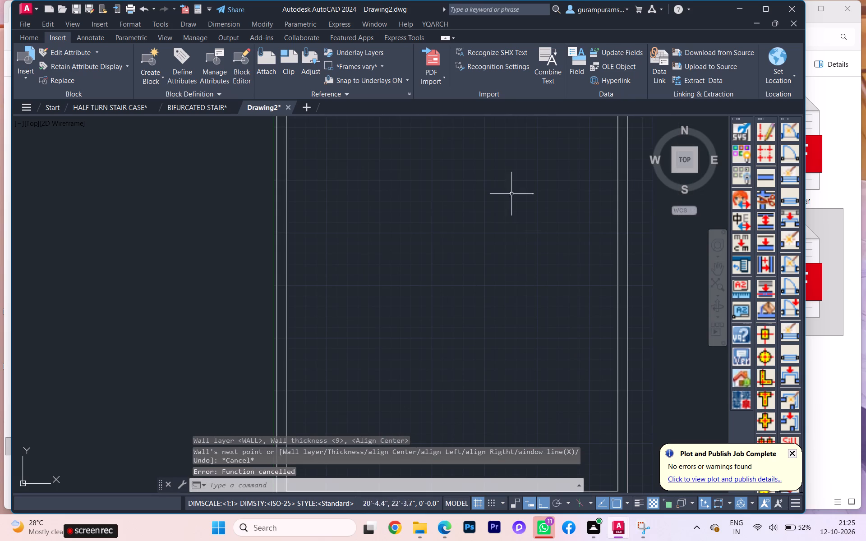
pyautogui.click(23, 38)
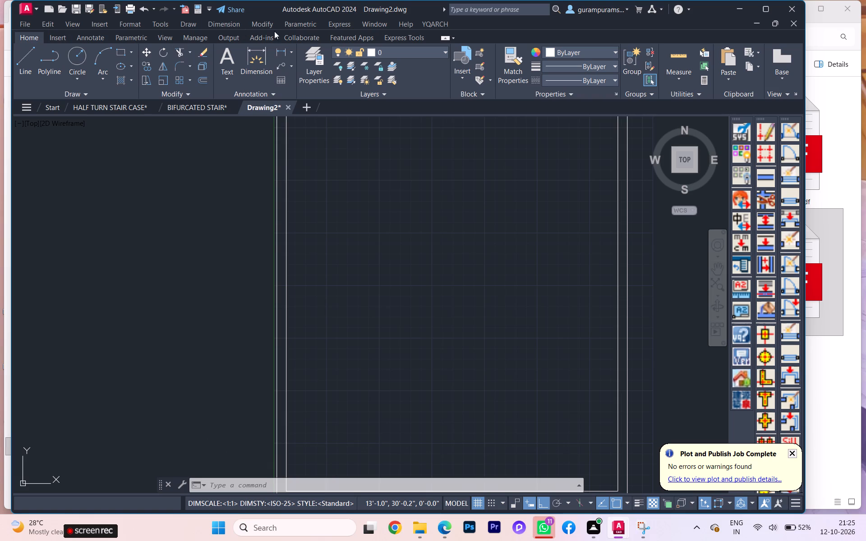
pyautogui.click(379, 47)
pyautogui.click(382, 74)
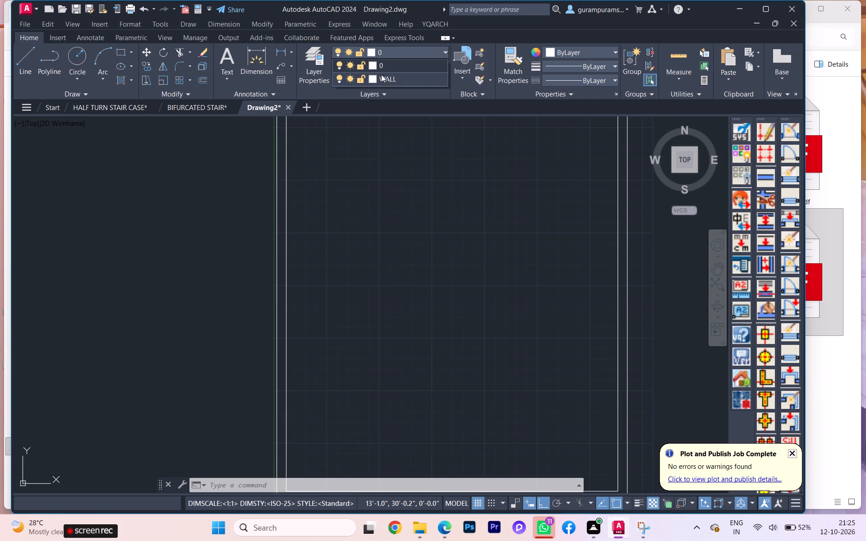
# Check the east wall's thickness with a linear dimension, without placing the dimension.
pyautogui.scroll(-1, 276, 136)
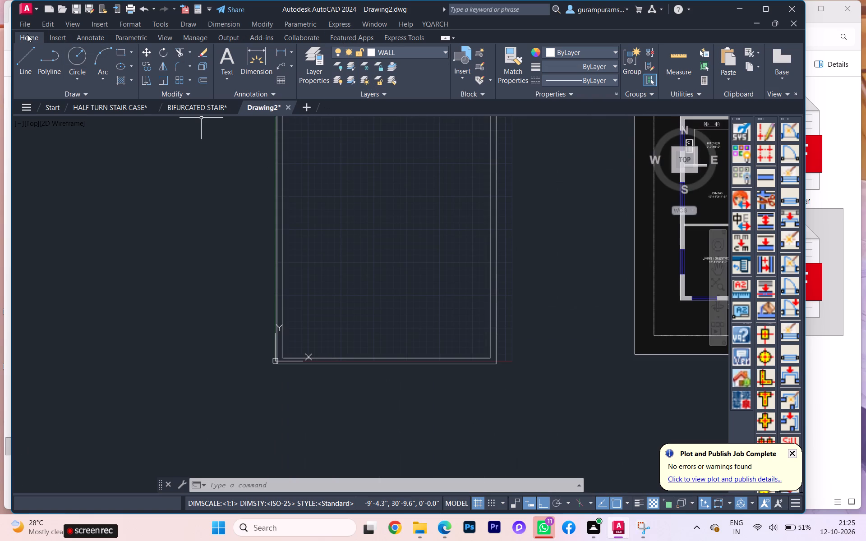
pyautogui.click(276, 44)
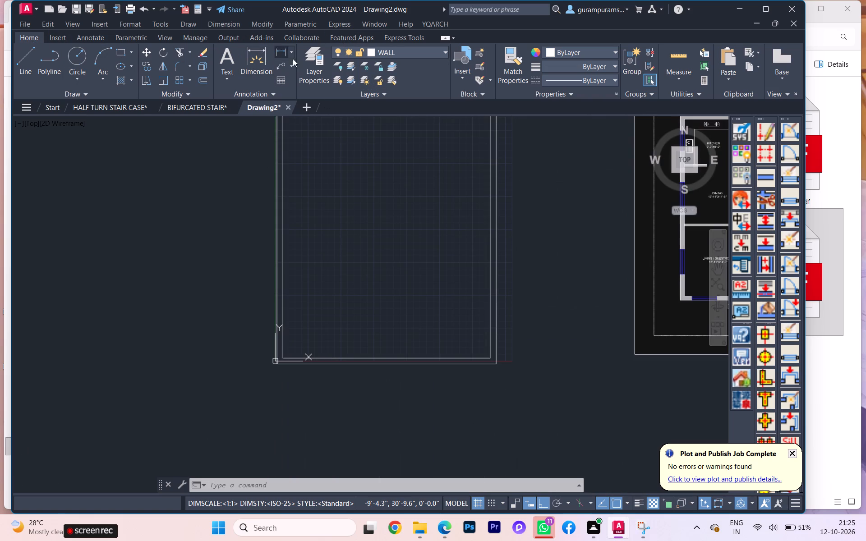
pyautogui.click(284, 59)
pyautogui.scroll(3, 524, 301)
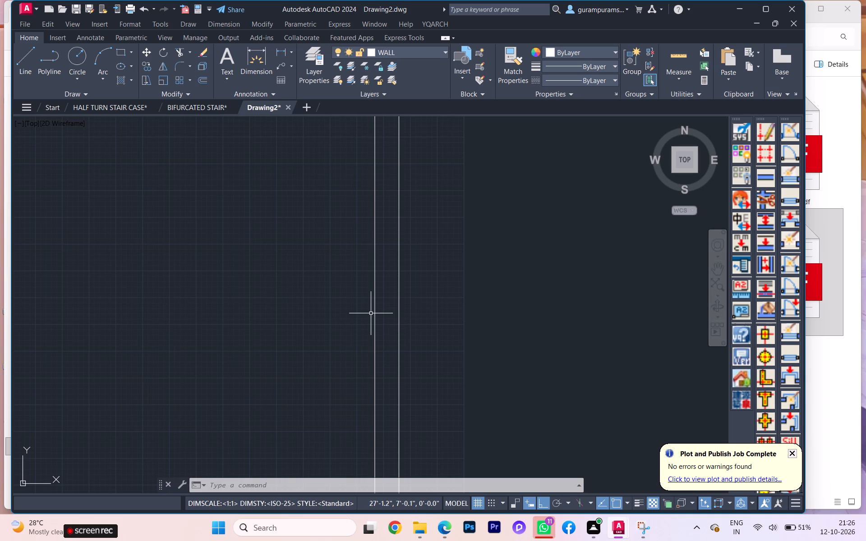
pyautogui.write('DLI')
pyautogui.press('Return')
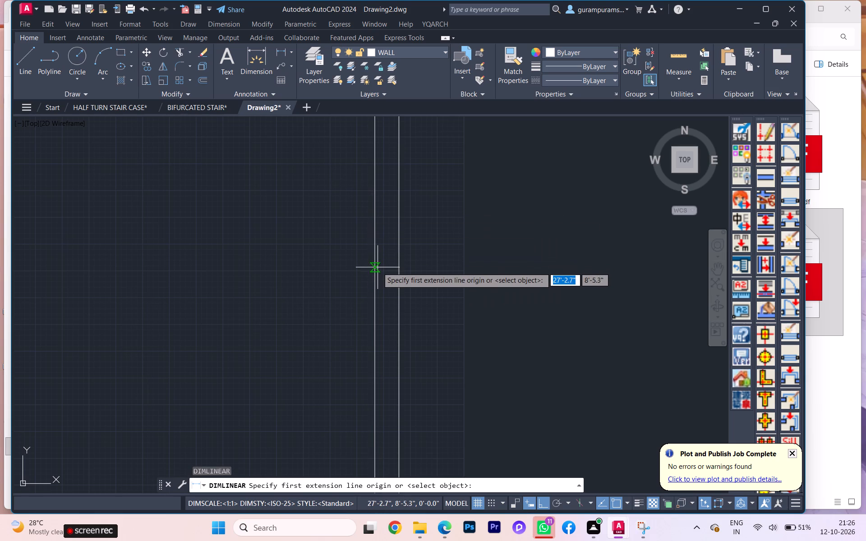
pyautogui.click(374, 270)
pyautogui.click(400, 266)
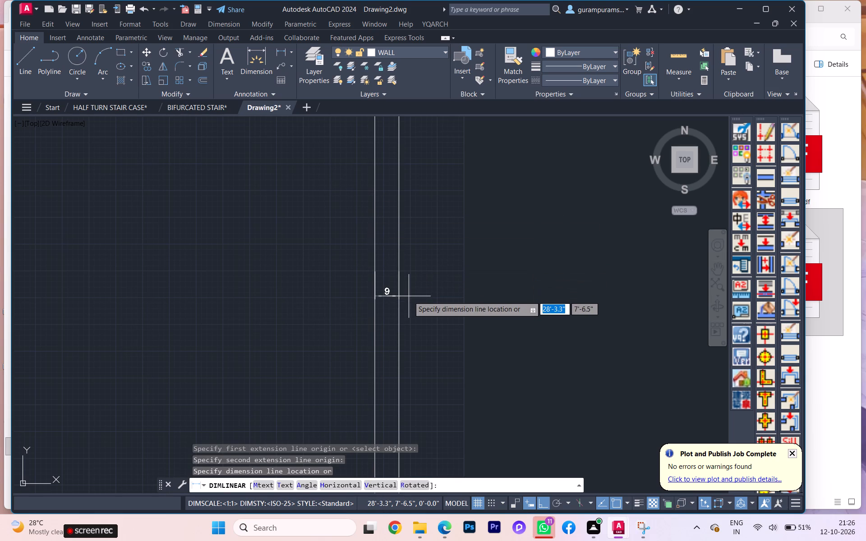
pyautogui.press('Escape')
# Examine the reference floor plan's room layout and dimensions, especially around the kitchen, to plan the interior walls.
pyautogui.scroll(-1, 407, 294)
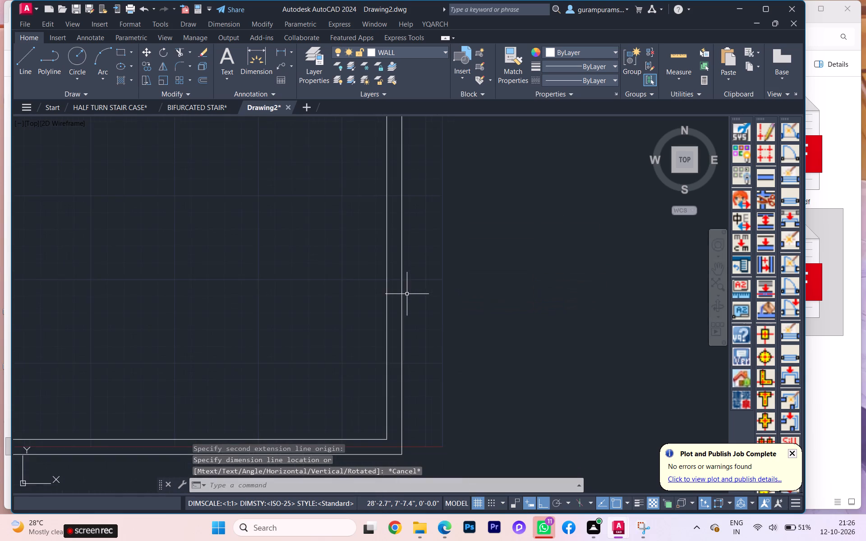
pyautogui.scroll(-2, 407, 294)
pyautogui.scroll(-2, 355, 250)
pyautogui.moveTo(341, 230); pyautogui.dragTo(341, 240, button='middle')
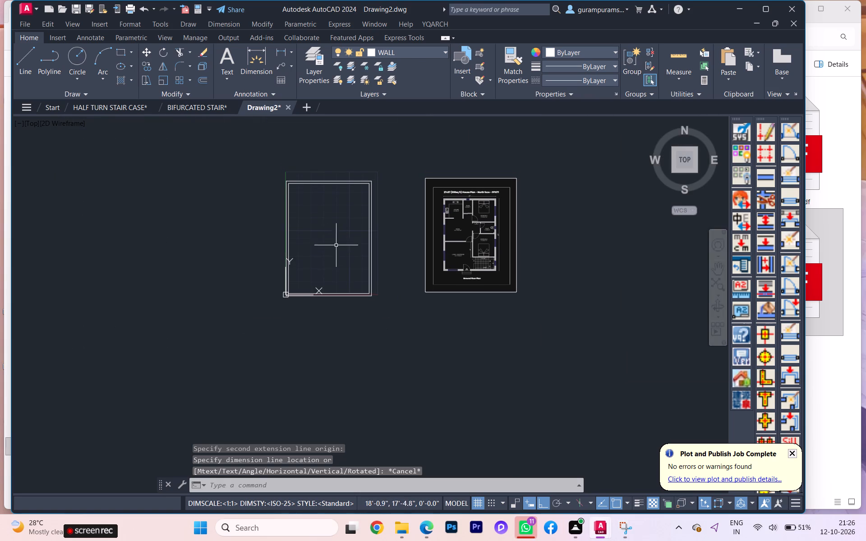
pyautogui.scroll(2, 347, 247)
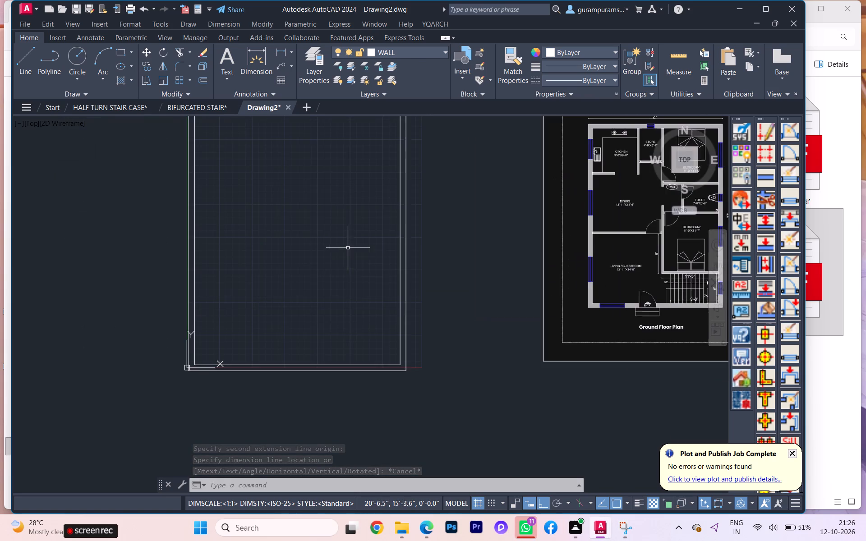
pyautogui.scroll(-2, 350, 253)
pyautogui.moveTo(350, 253); pyautogui.dragTo(349, 282, button='middle')
pyautogui.scroll(1, 353, 283)
pyautogui.scroll(2, 523, 242)
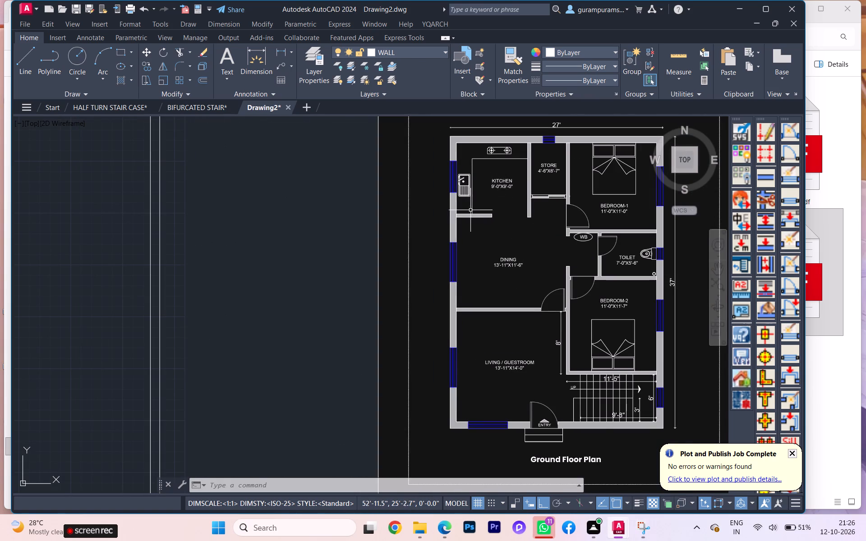
pyautogui.scroll(1, 470, 210)
pyautogui.scroll(-1, 459, 214)
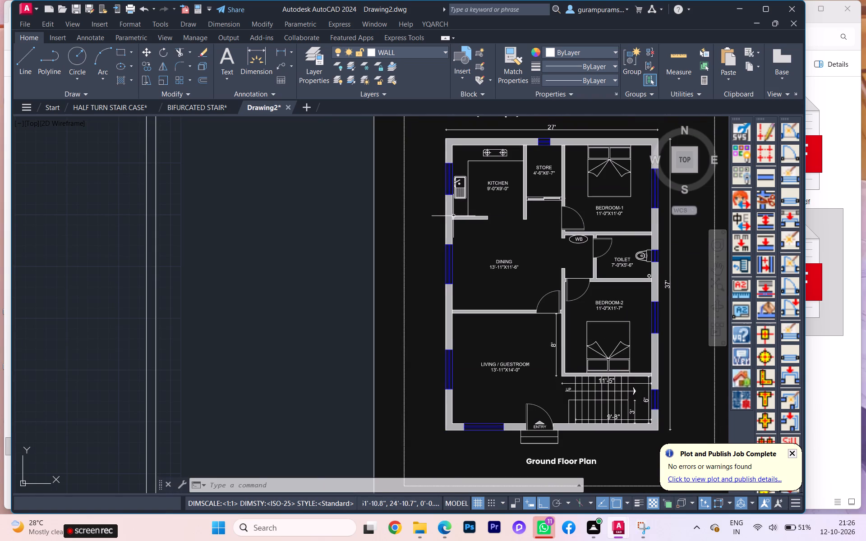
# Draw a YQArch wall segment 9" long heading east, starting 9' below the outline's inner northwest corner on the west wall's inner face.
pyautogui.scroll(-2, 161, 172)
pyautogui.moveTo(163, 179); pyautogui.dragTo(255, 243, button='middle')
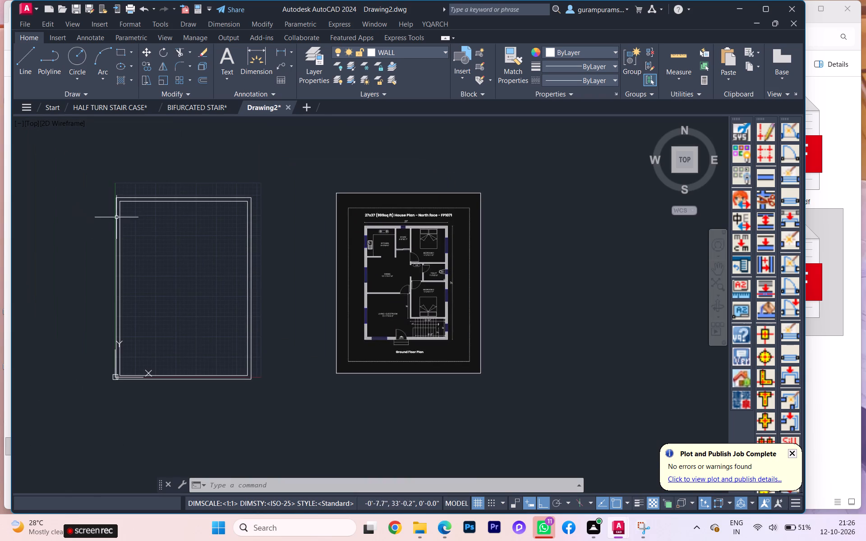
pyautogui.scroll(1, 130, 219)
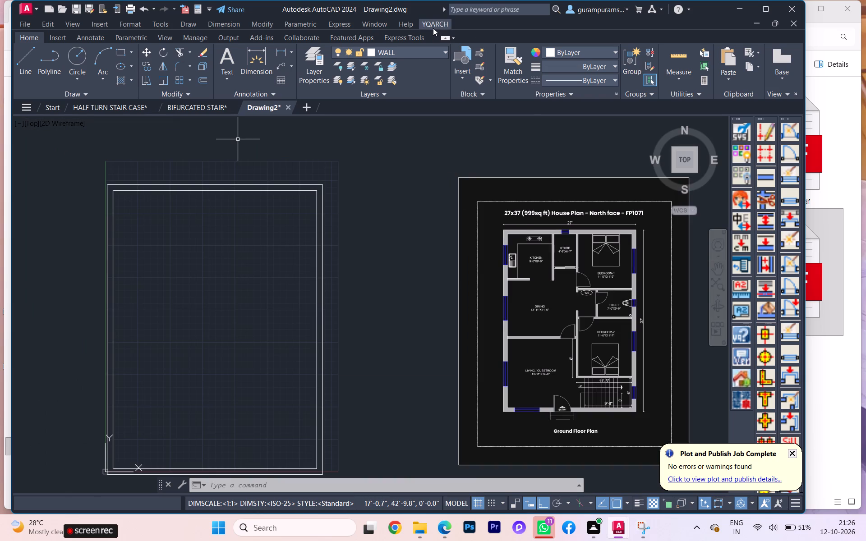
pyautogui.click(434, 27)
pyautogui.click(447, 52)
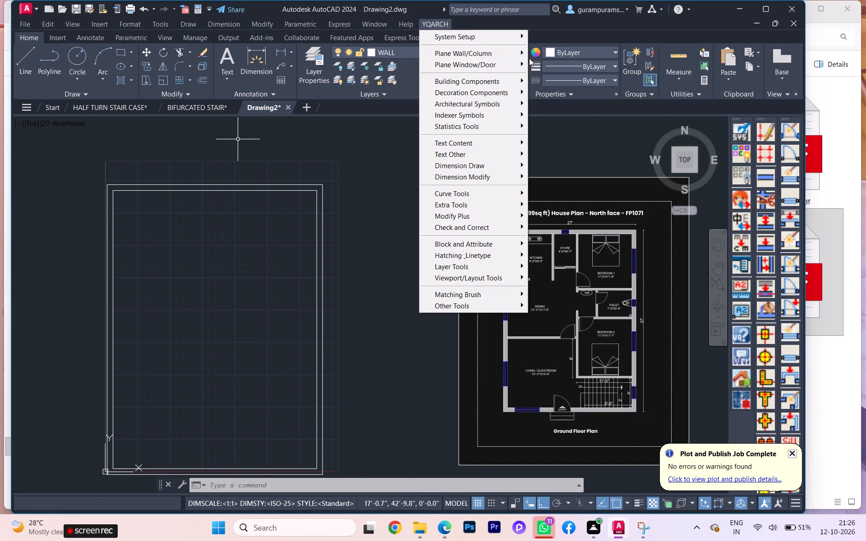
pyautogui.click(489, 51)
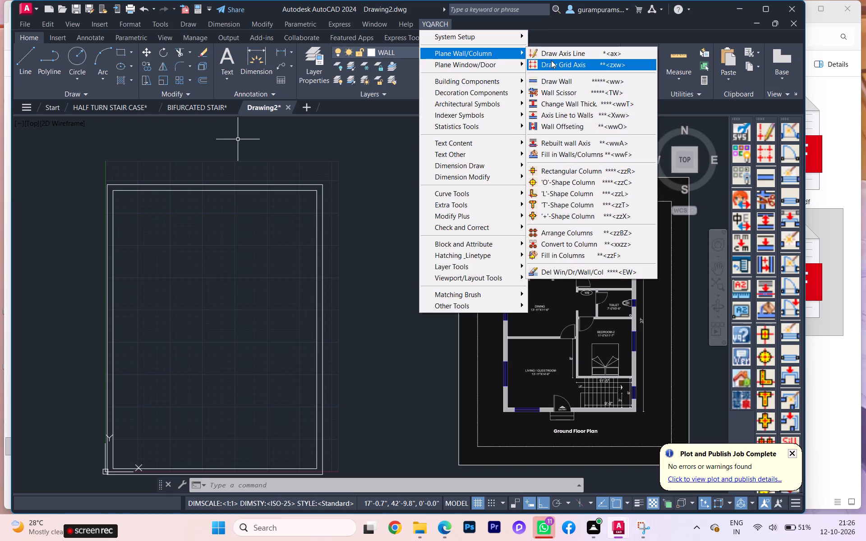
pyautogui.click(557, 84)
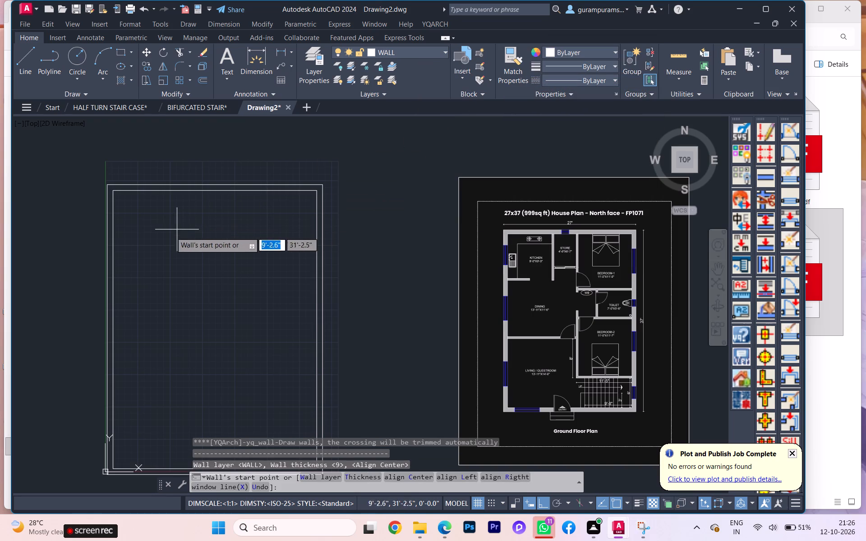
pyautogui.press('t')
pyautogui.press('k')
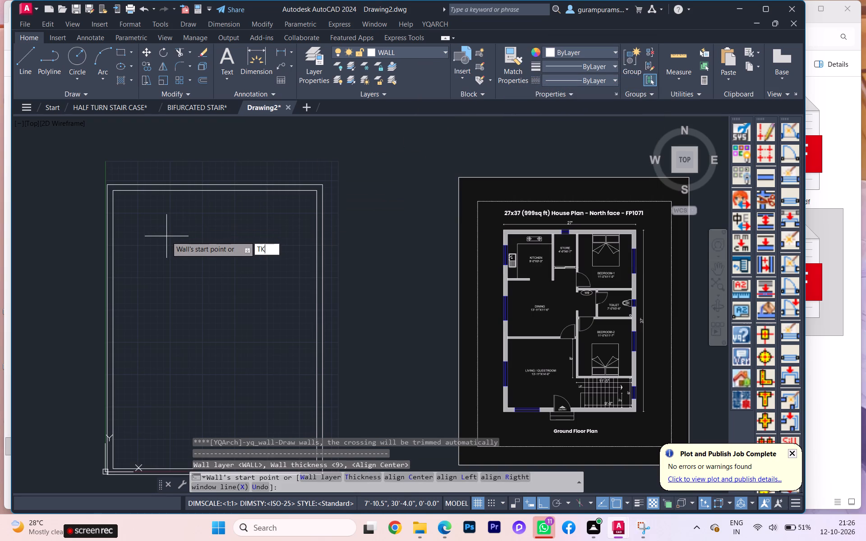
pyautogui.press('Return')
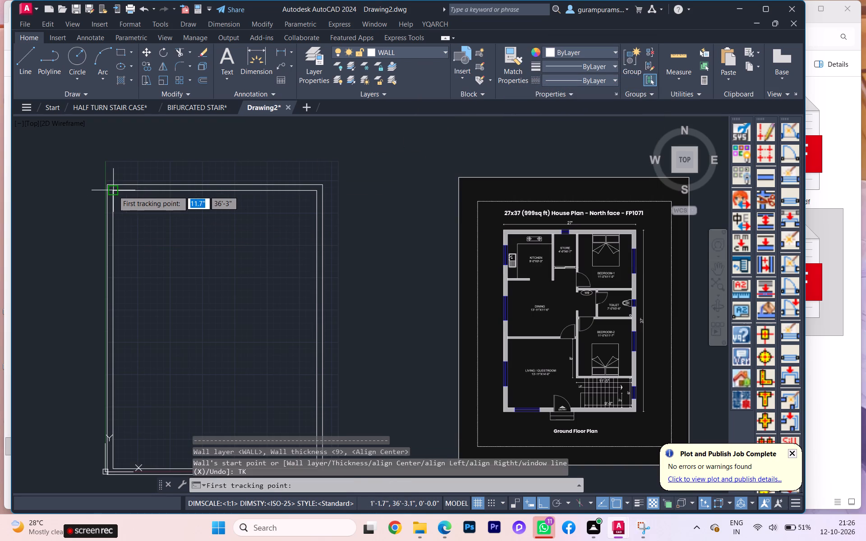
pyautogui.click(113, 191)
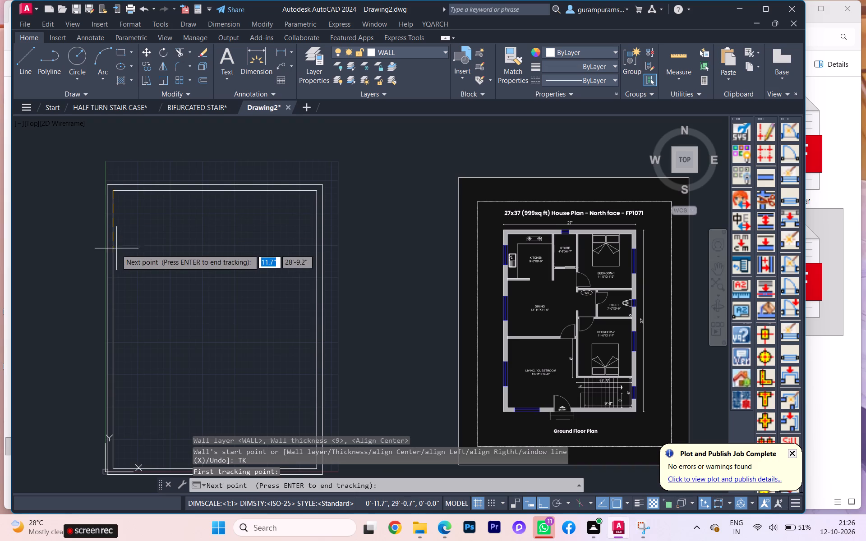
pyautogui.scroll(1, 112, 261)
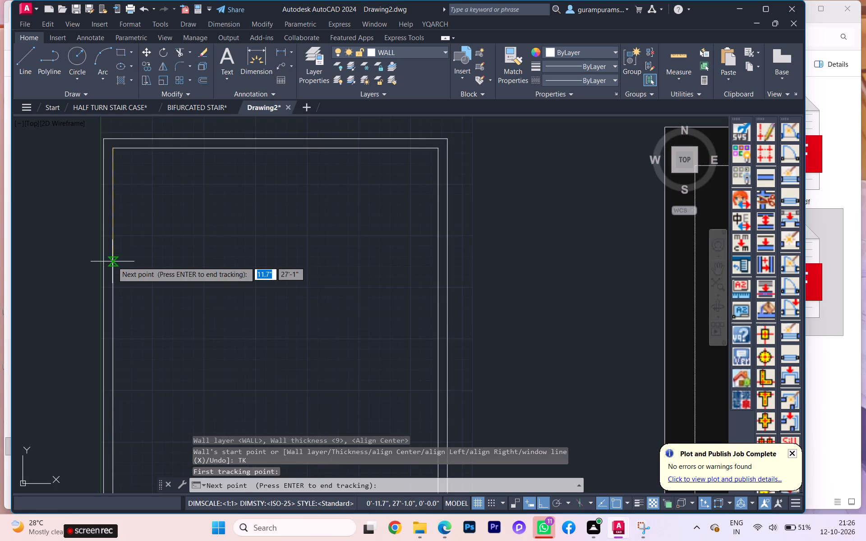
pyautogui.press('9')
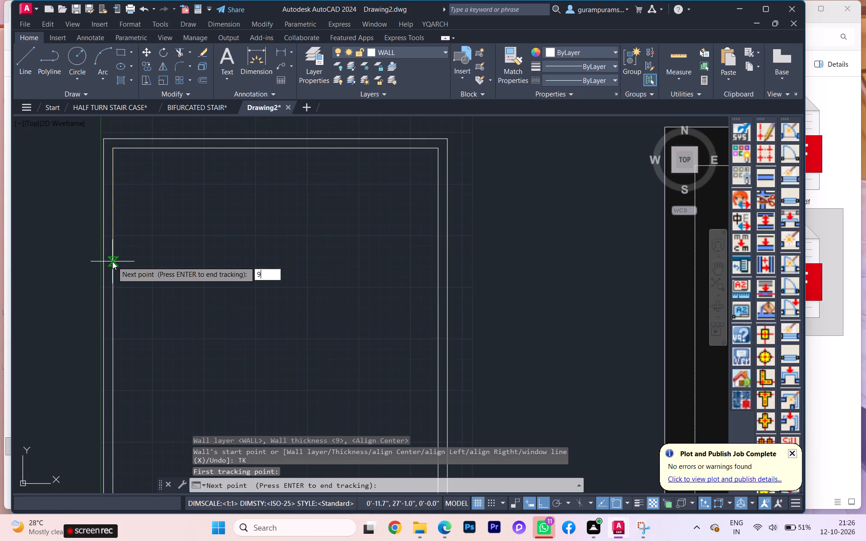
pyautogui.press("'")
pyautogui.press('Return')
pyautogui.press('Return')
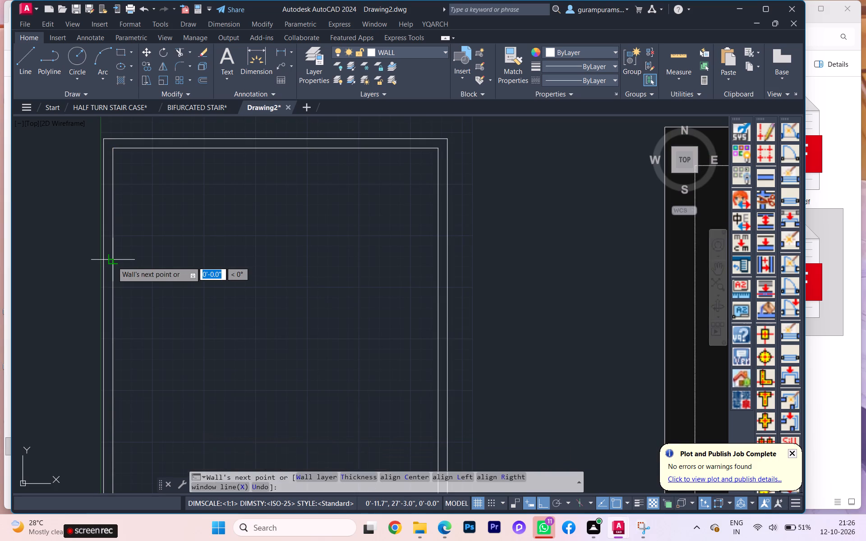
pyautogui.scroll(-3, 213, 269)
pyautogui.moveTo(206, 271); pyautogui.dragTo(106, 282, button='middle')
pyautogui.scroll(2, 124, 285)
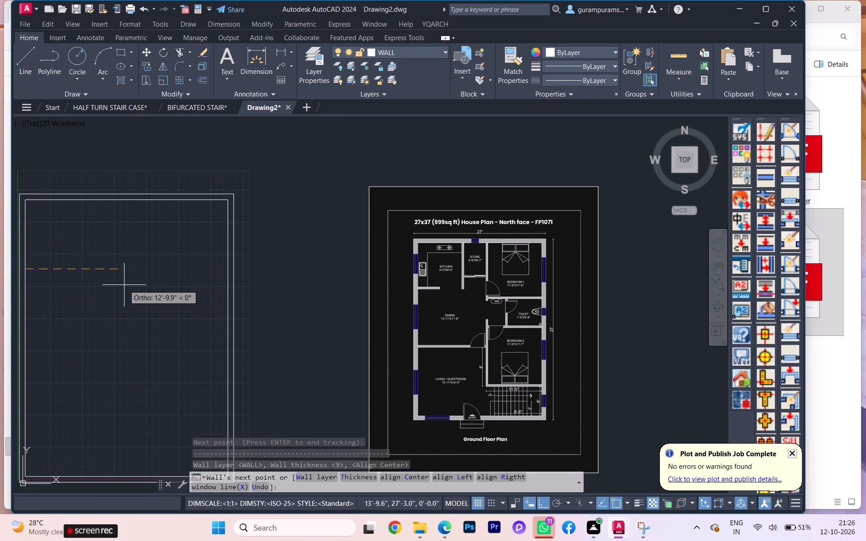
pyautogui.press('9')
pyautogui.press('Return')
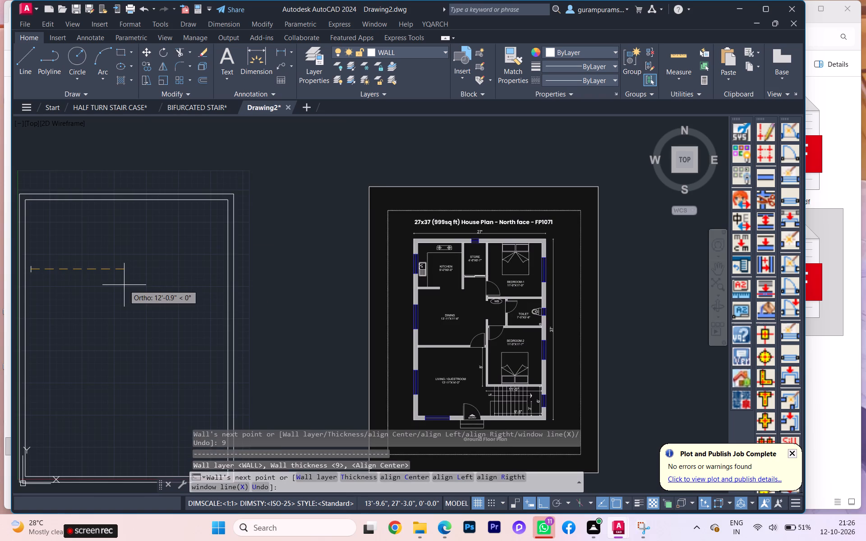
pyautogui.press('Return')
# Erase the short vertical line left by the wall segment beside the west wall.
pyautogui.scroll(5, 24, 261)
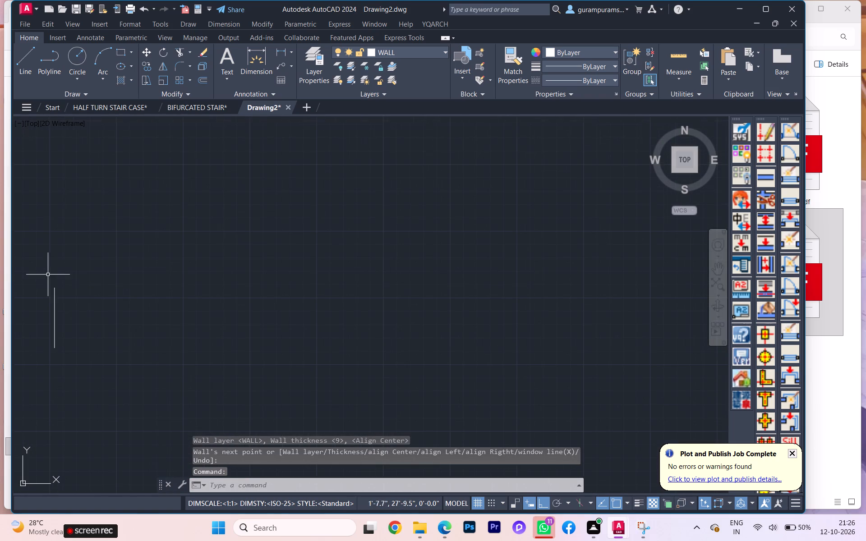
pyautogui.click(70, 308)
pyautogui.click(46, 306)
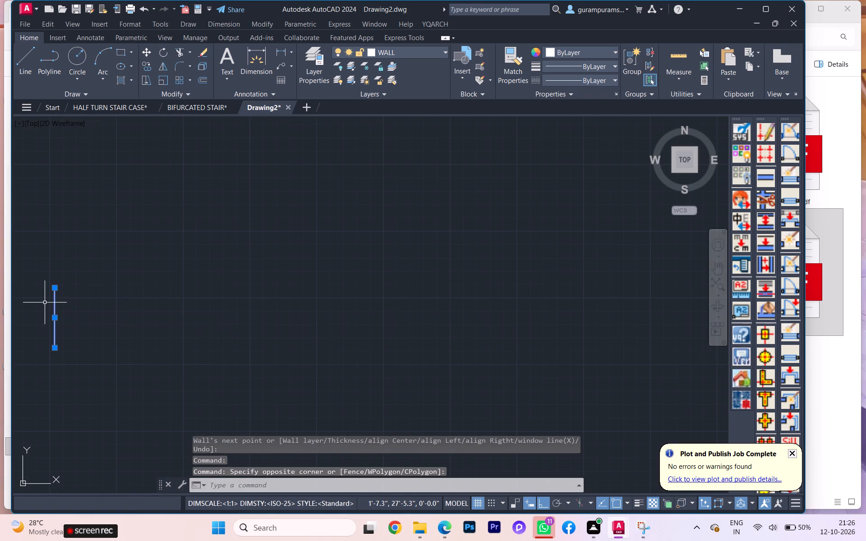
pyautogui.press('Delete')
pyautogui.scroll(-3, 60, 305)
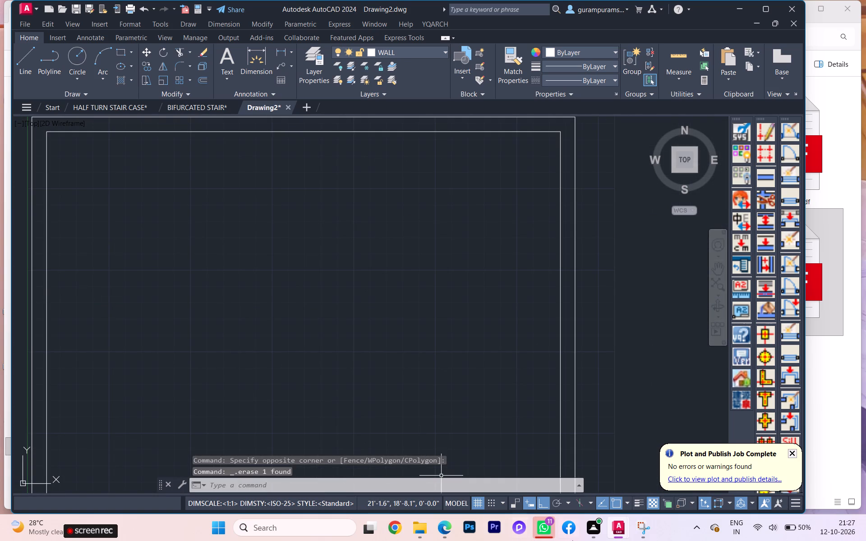
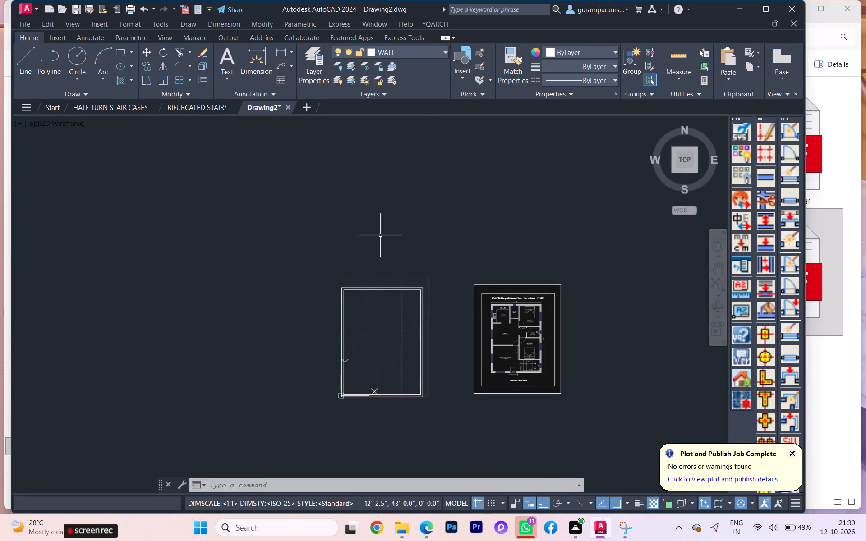
# Draw a YQArch wall 9' long heading east, starting on the west wall's inner face 9' below the outline's inner northwest corner.
pyautogui.click(429, 20)
pyautogui.click(464, 52)
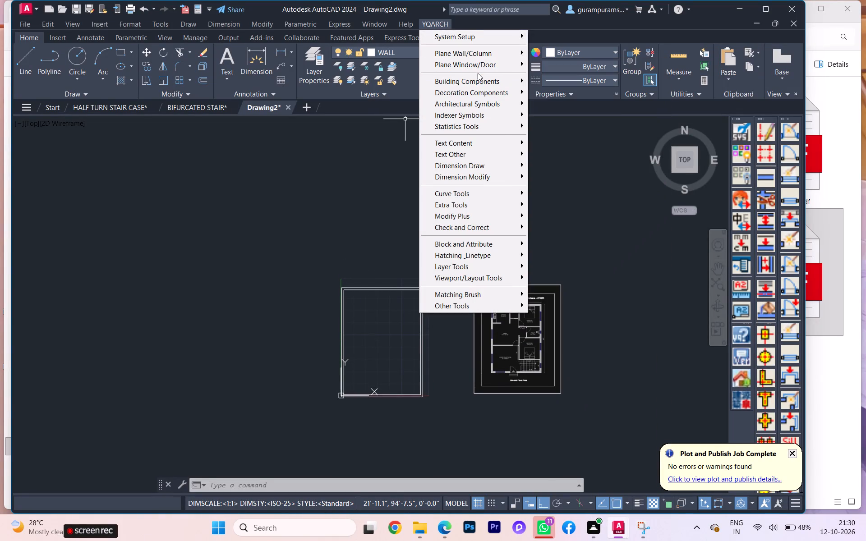
pyautogui.click(461, 50)
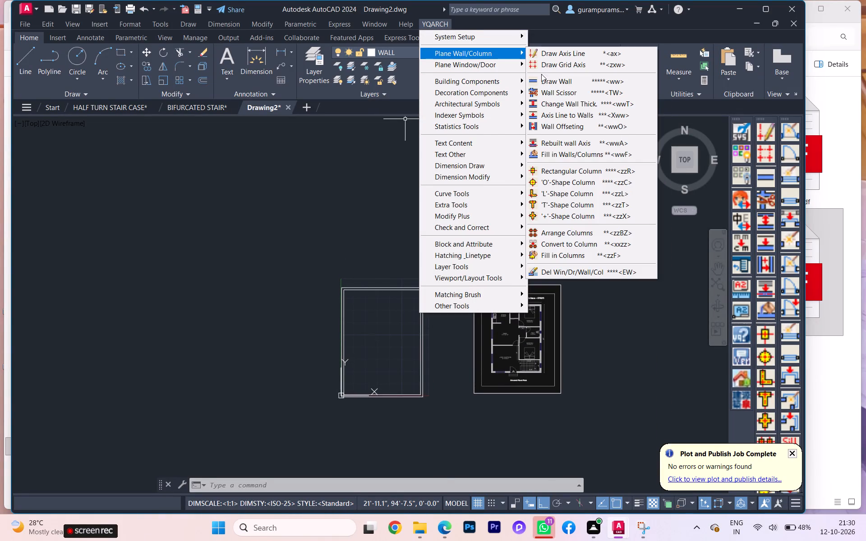
pyautogui.click(560, 81)
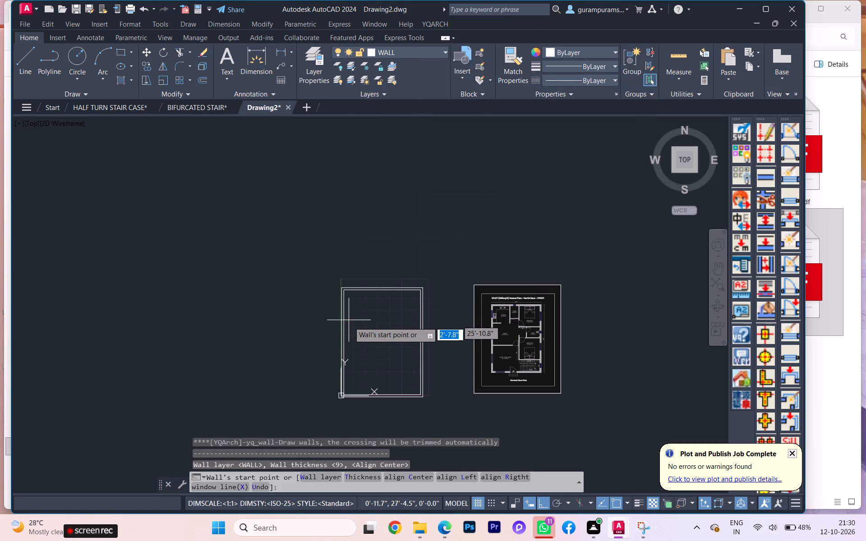
pyautogui.write('TK')
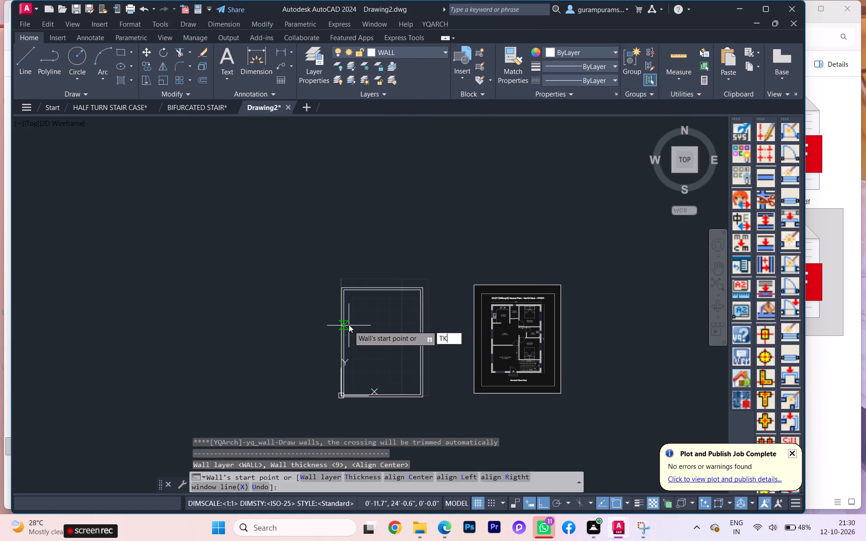
pyautogui.press('Return')
pyautogui.scroll(2, 353, 318)
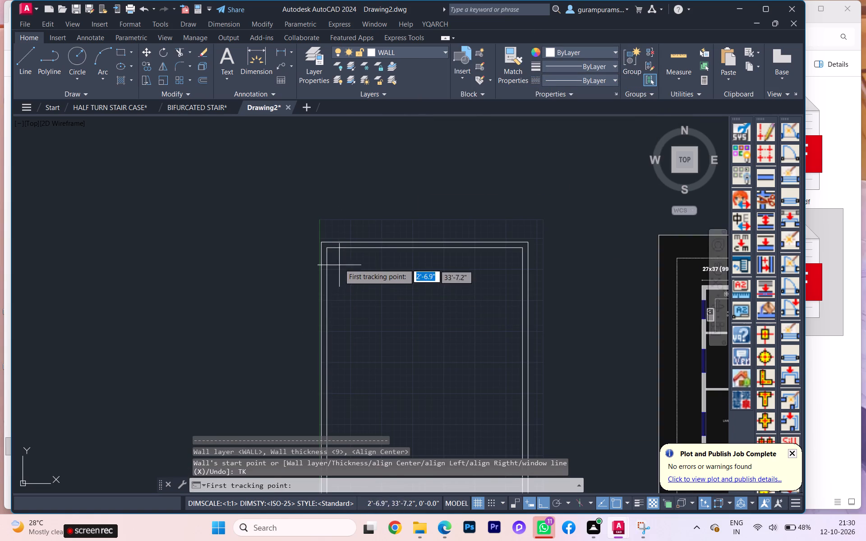
pyautogui.click(328, 248)
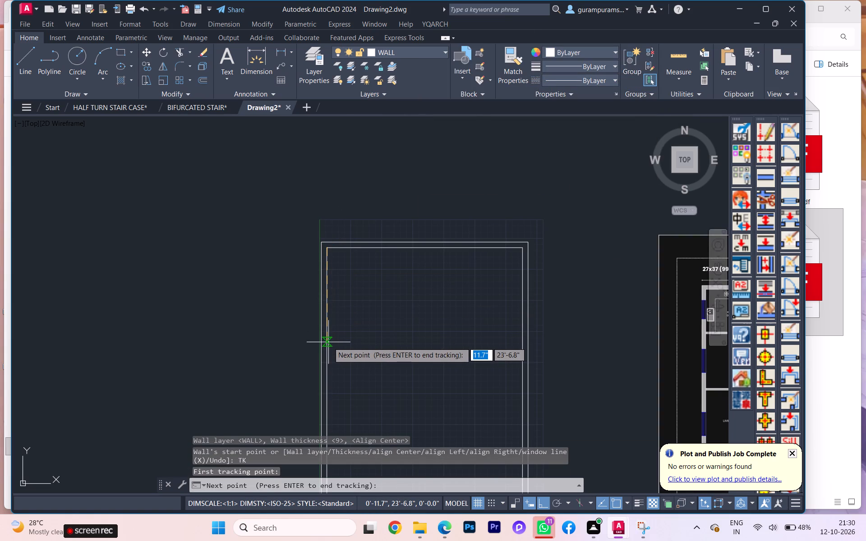
pyautogui.write("9'")
pyautogui.press('Return')
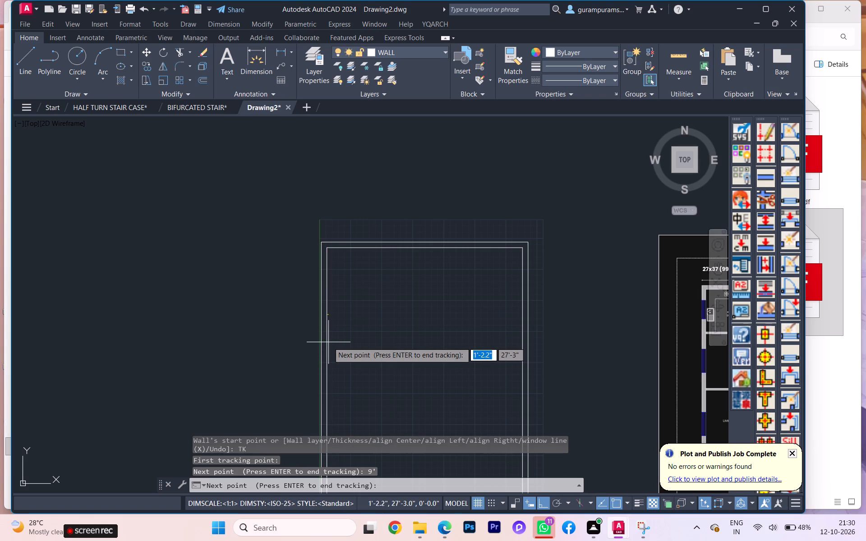
pyautogui.press('Return')
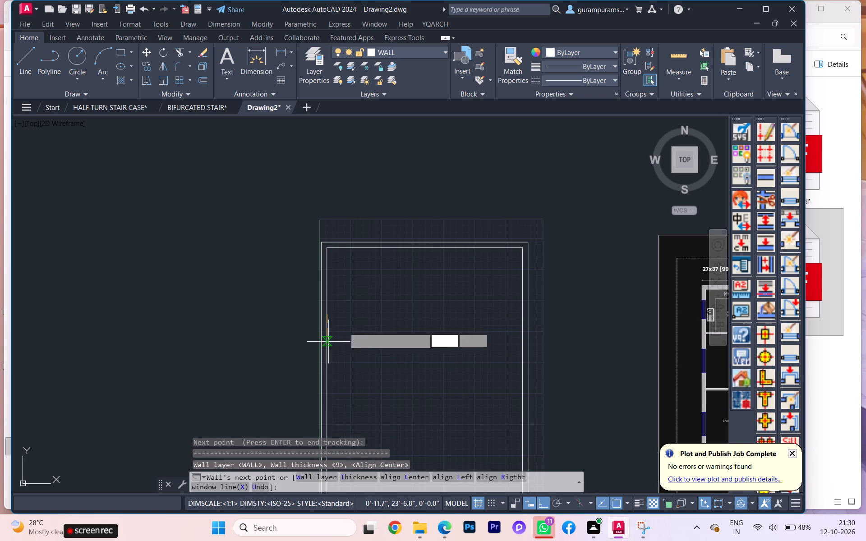
pyautogui.write("9'")
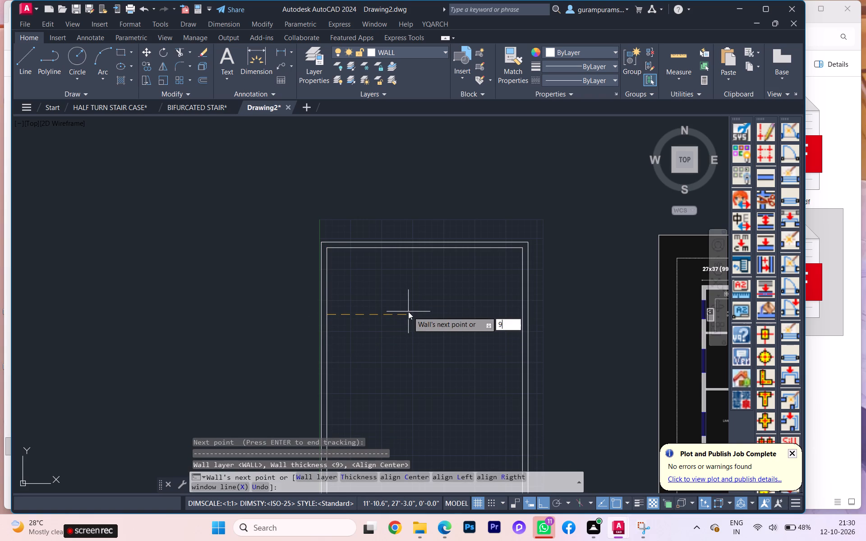
pyautogui.press('Return')
pyautogui.click(408, 312)
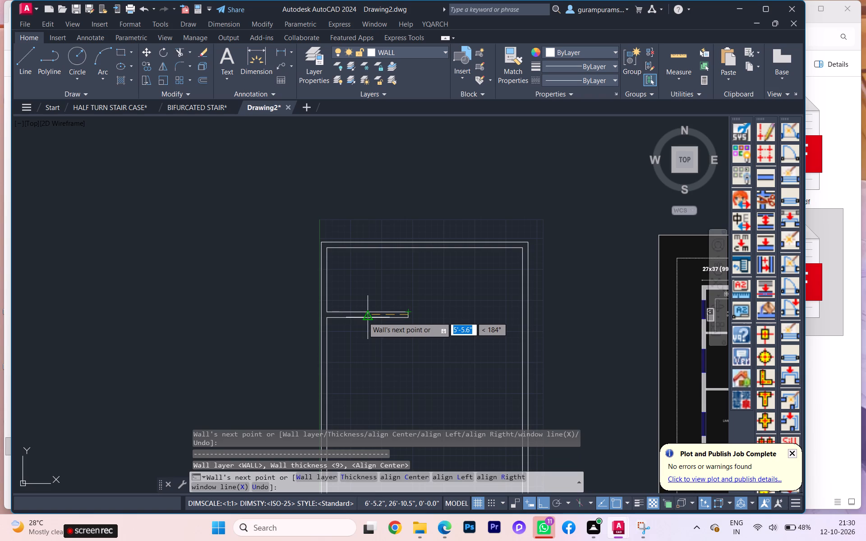
pyautogui.hotkey('ctrl', 'z')
pyautogui.scroll(1, 404, 320)
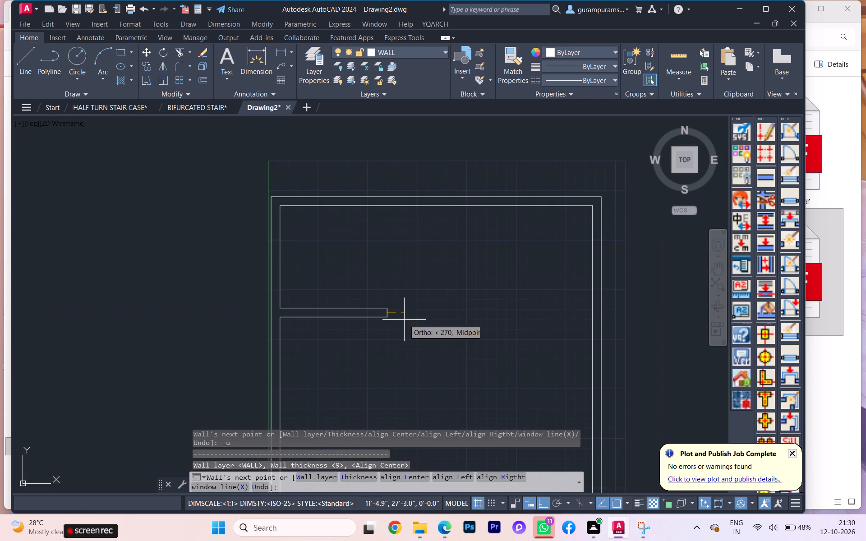
pyautogui.scroll(1, 404, 320)
pyautogui.press('Escape')
# Draw a YQArch wall 9' long heading south, starting on the north wall's inner face 9' east of the inner northwest corner.
pyautogui.scroll(-2, 379, 333)
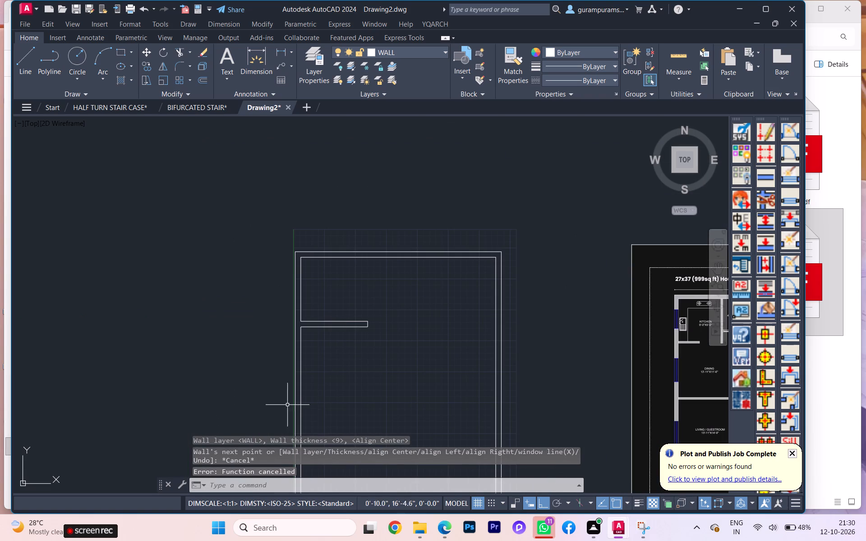
pyautogui.scroll(-1, 243, 408)
pyautogui.scroll(2, 510, 370)
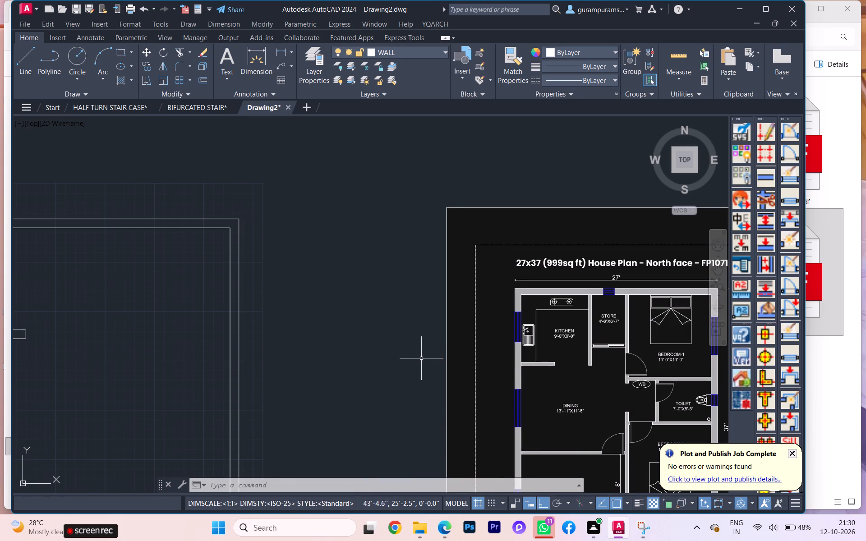
pyautogui.moveTo(404, 289); pyautogui.dragTo(564, 270, button='middle')
pyautogui.scroll(-1, 427, 289)
pyautogui.press('space')
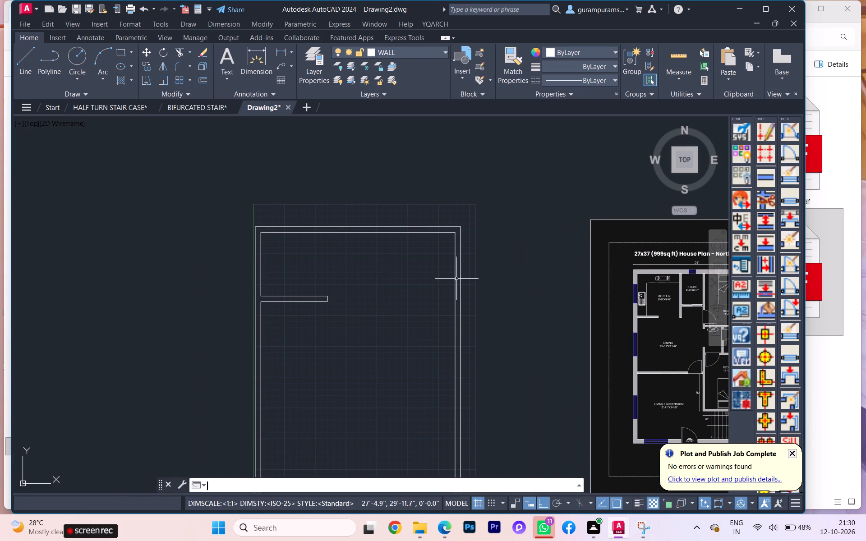
pyautogui.press('t')
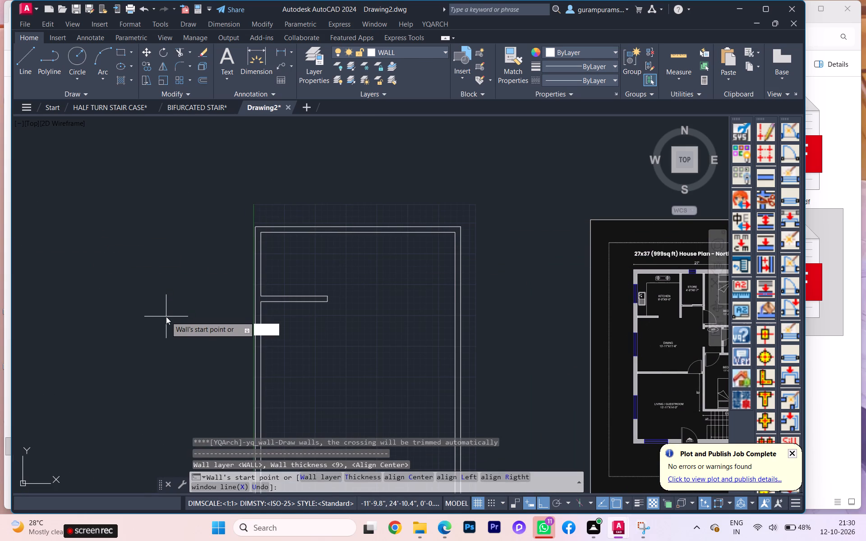
pyautogui.press('k')
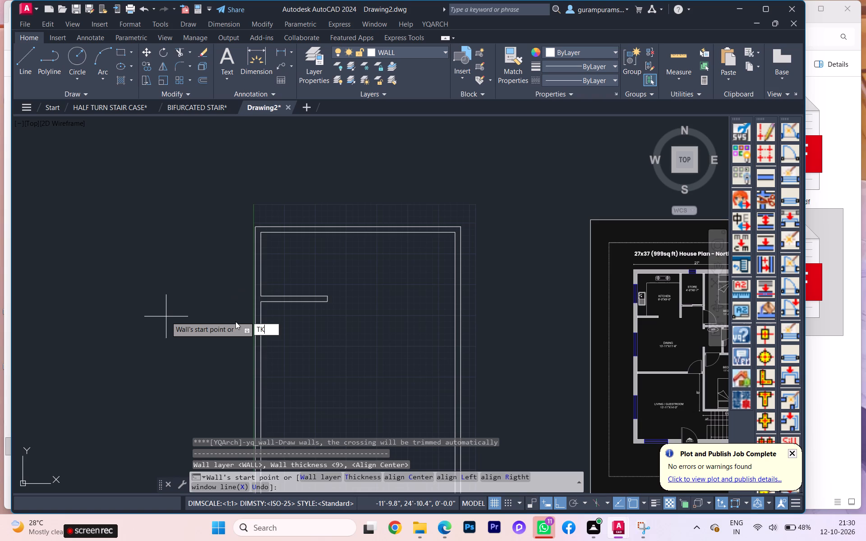
pyautogui.press('Return')
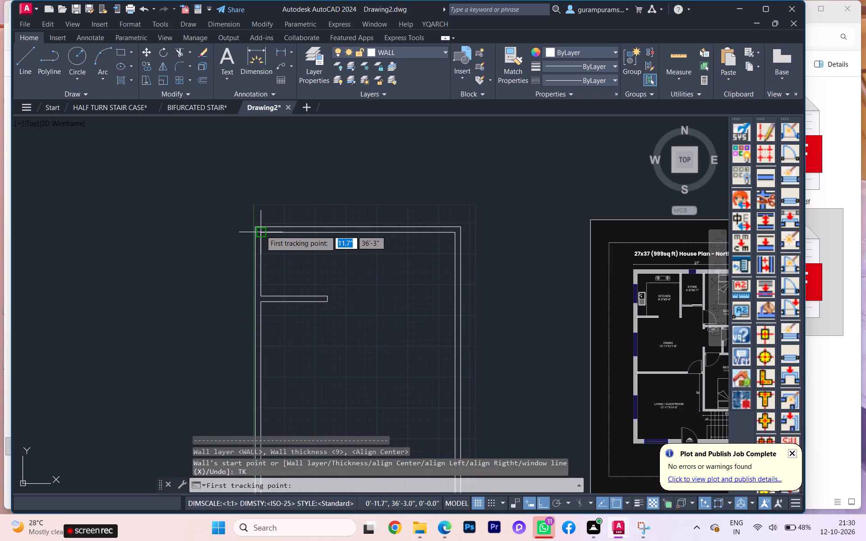
pyautogui.click(261, 230)
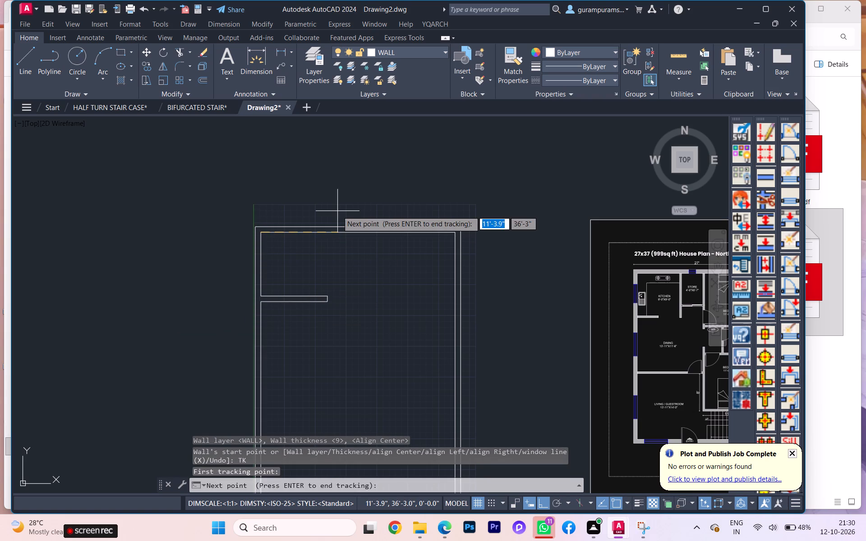
pyautogui.write("9'")
pyautogui.press('Return')
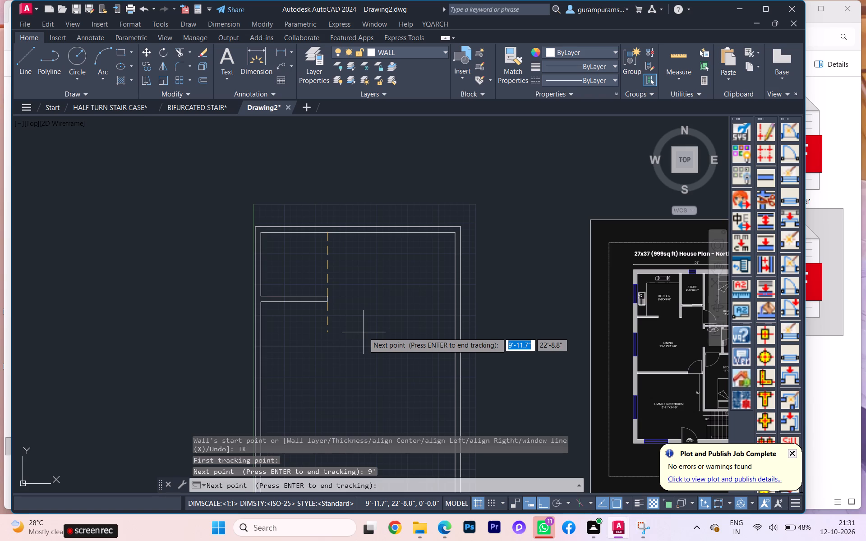
pyautogui.press('Return')
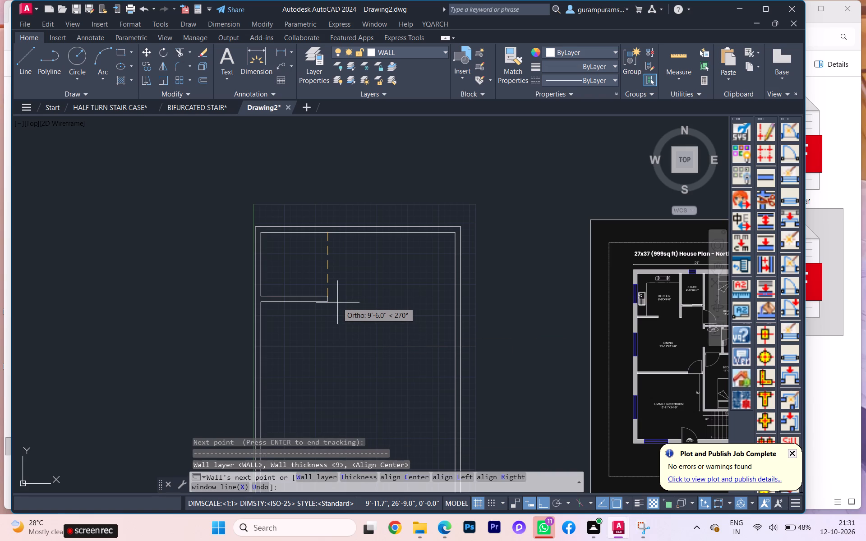
pyautogui.write("9'")
pyautogui.press('Return')
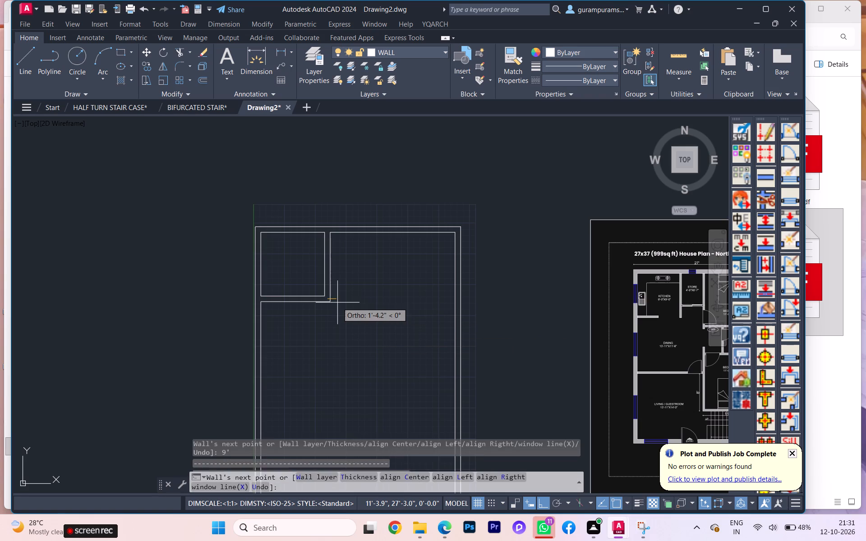
pyautogui.scroll(2, 337, 303)
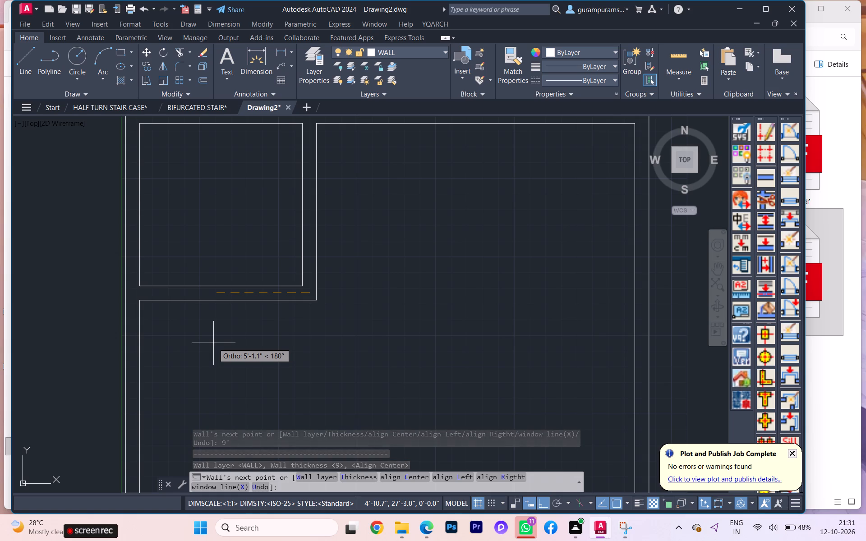
pyautogui.scroll(-2, 106, 349)
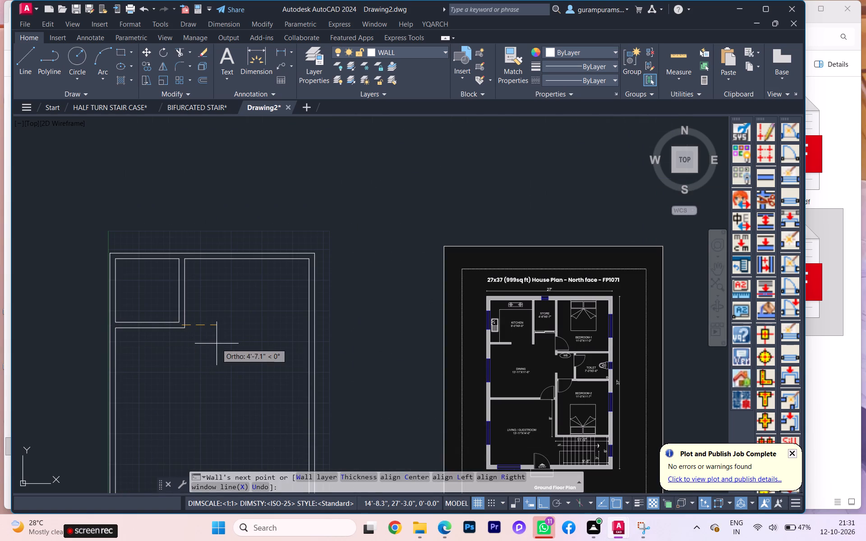
pyautogui.press('Escape')
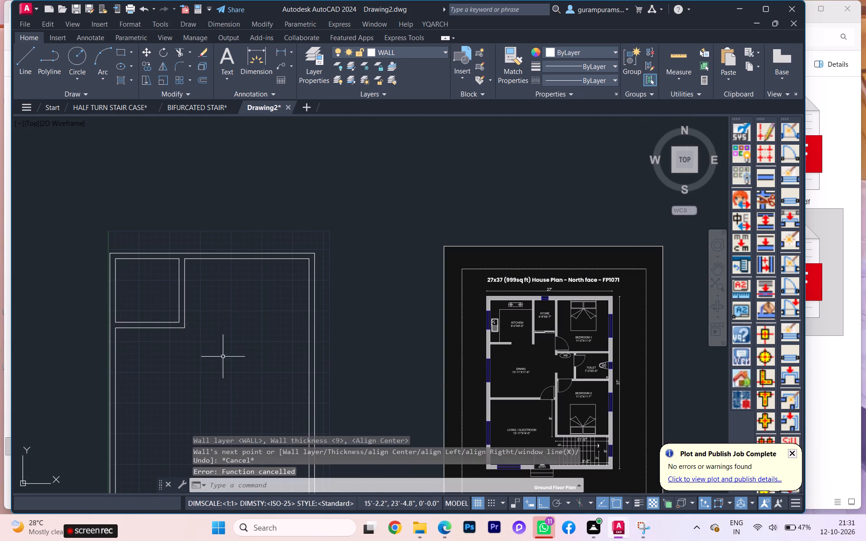
# Examine the reference plan's kitchen, store and Bedroom-1 area for wall lengths, wall thicknesses, openings and room sizes.
pyautogui.scroll(-1, 514, 363)
pyautogui.scroll(2, 534, 350)
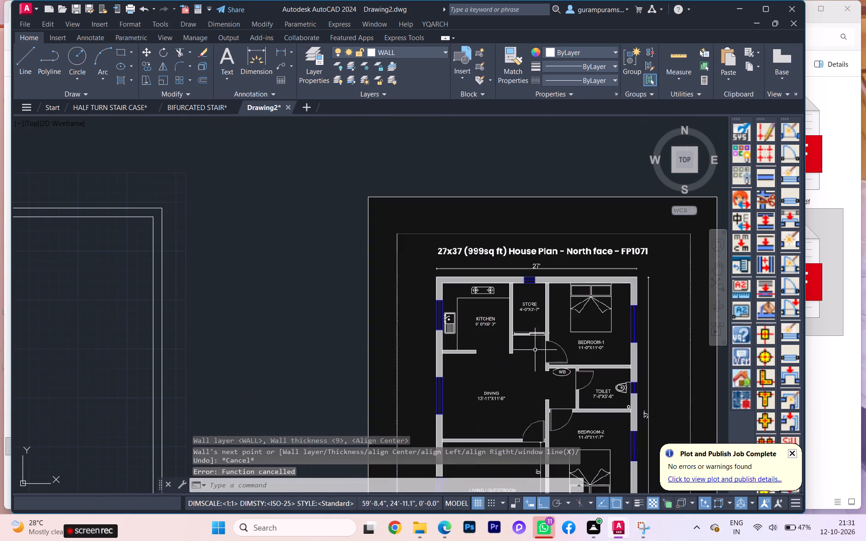
pyautogui.scroll(3, 523, 352)
pyautogui.scroll(-1, 353, 359)
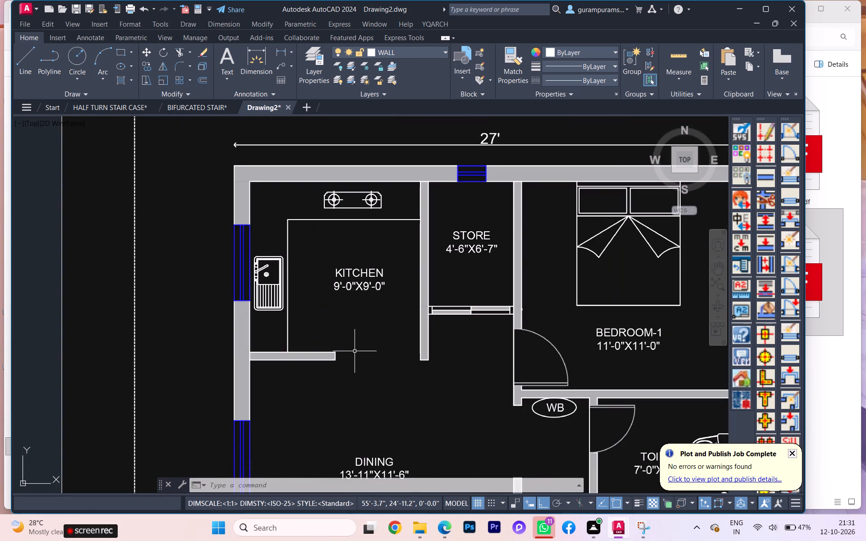
pyautogui.scroll(-1, 262, 364)
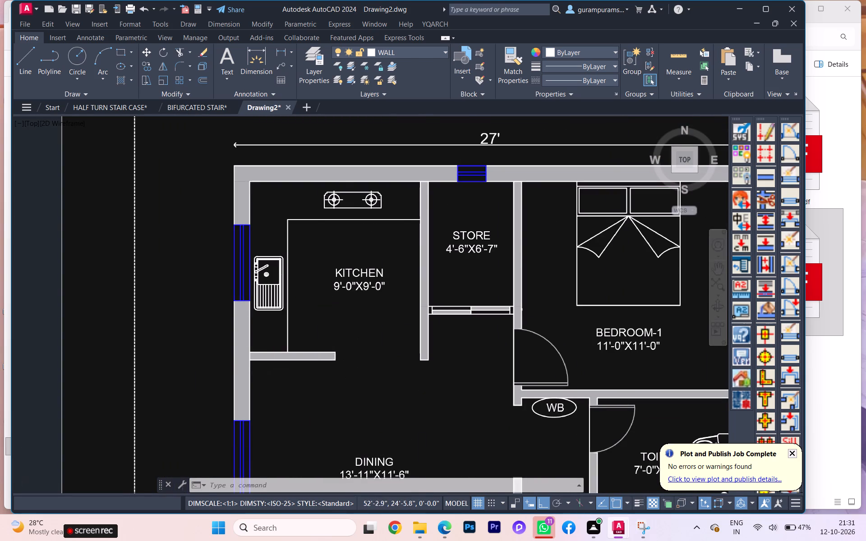
pyautogui.scroll(-1, 253, 359)
pyautogui.scroll(1, 324, 336)
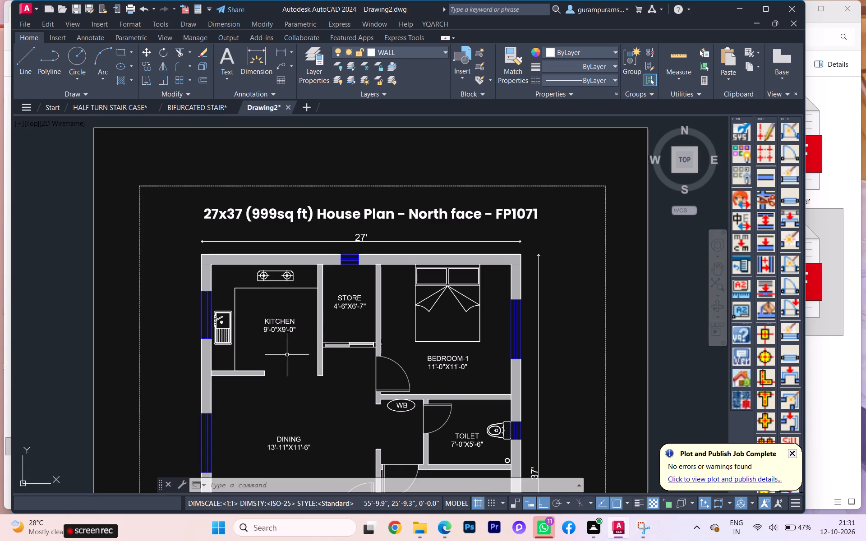
pyautogui.scroll(2, 312, 349)
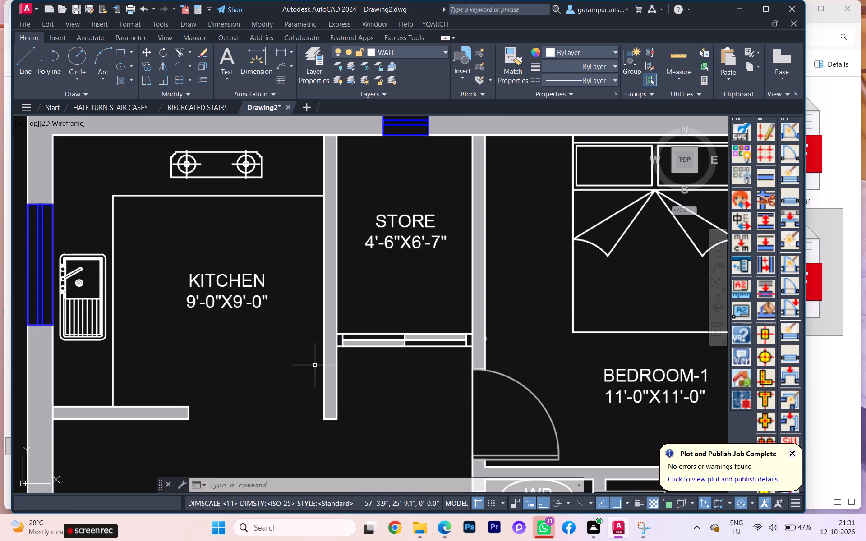
pyautogui.scroll(1, 316, 363)
pyautogui.scroll(-1, 316, 363)
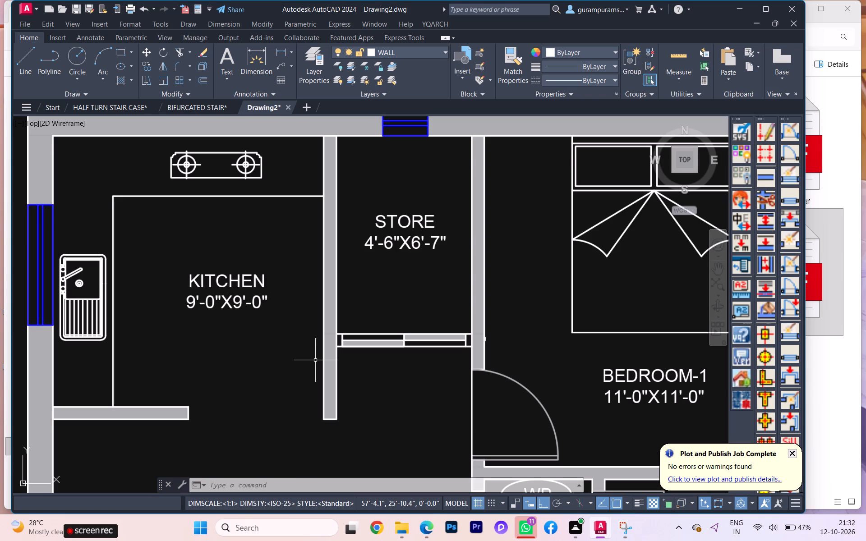
pyautogui.scroll(-2, 261, 360)
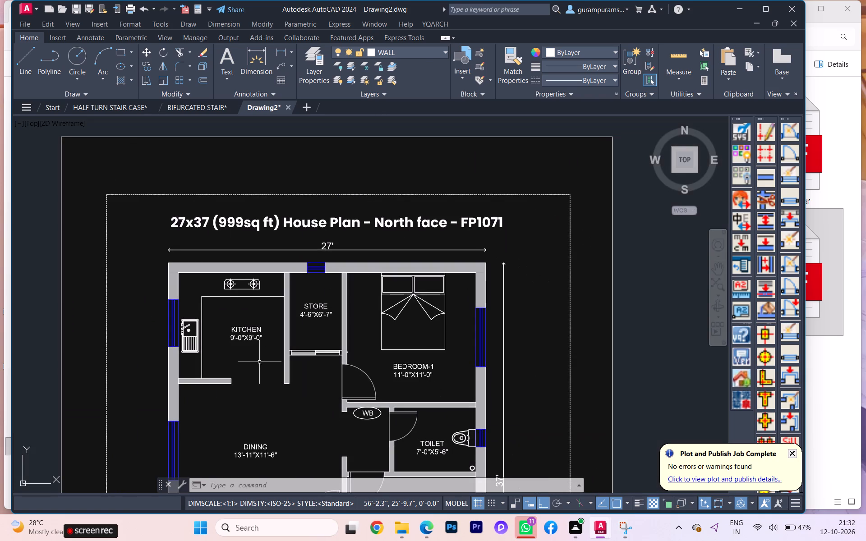
pyautogui.scroll(-1, 272, 339)
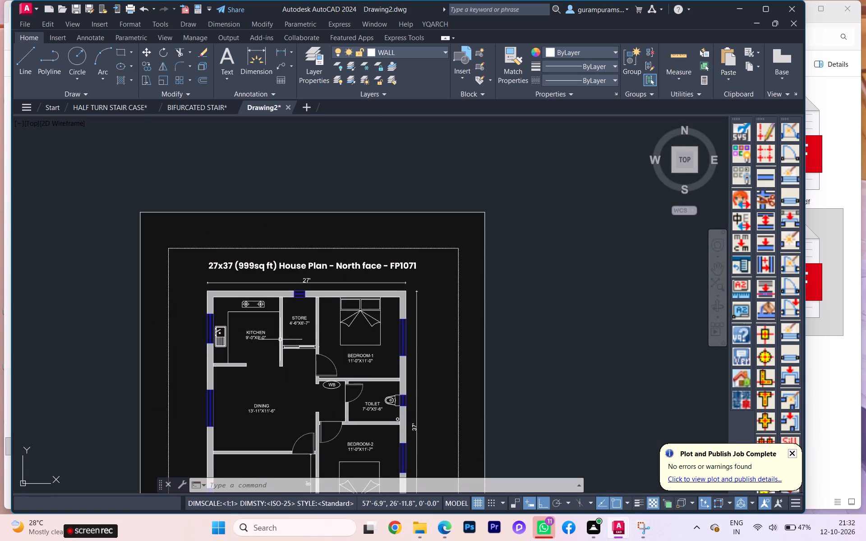
pyautogui.scroll(-1, 270, 330)
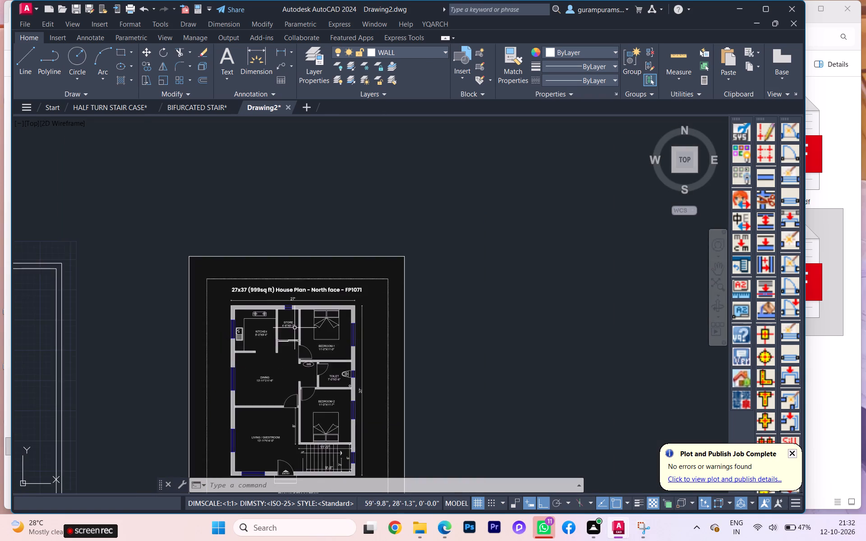
pyautogui.scroll(-1, 295, 327)
pyautogui.scroll(2, 286, 328)
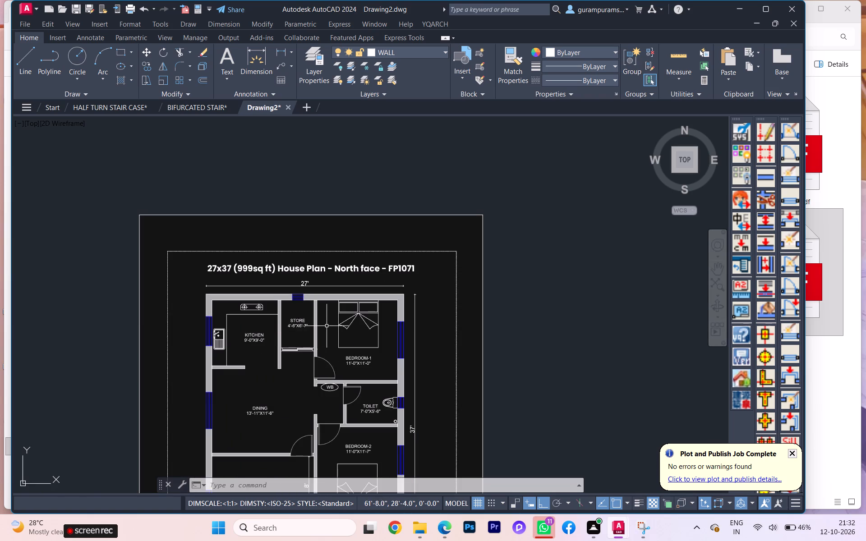
pyautogui.scroll(-1, 332, 327)
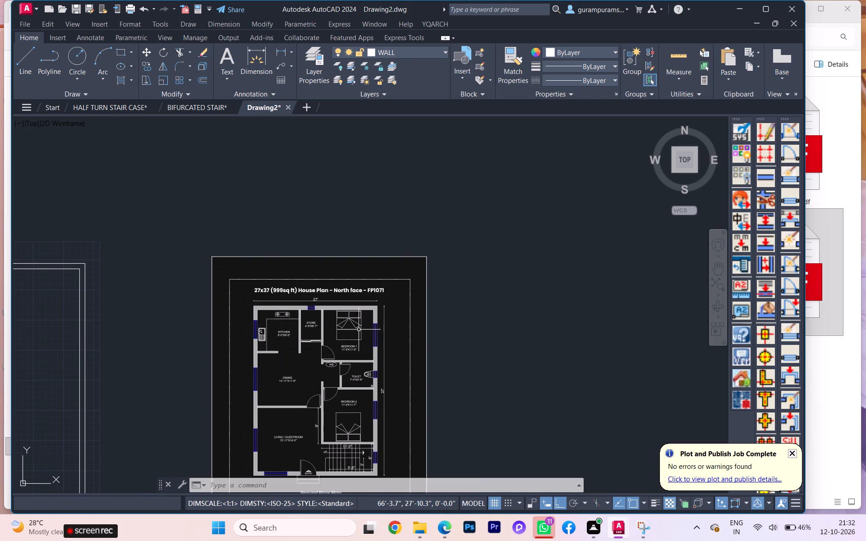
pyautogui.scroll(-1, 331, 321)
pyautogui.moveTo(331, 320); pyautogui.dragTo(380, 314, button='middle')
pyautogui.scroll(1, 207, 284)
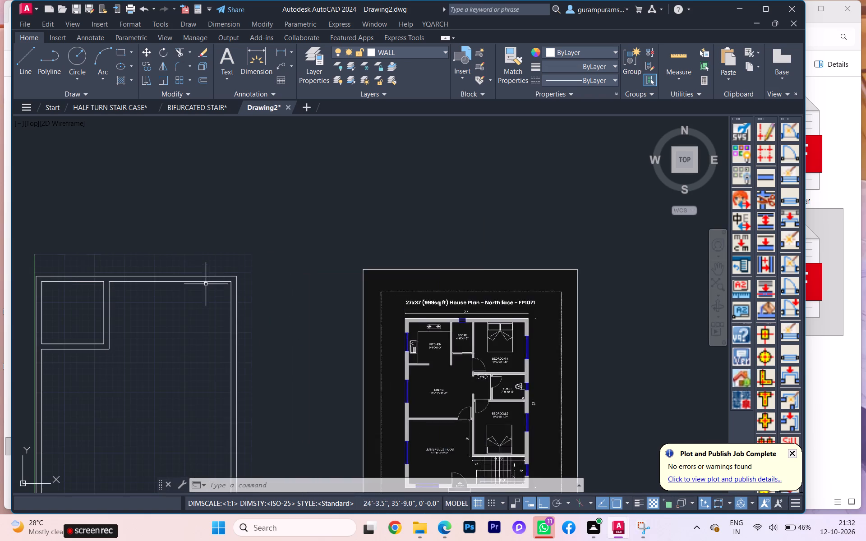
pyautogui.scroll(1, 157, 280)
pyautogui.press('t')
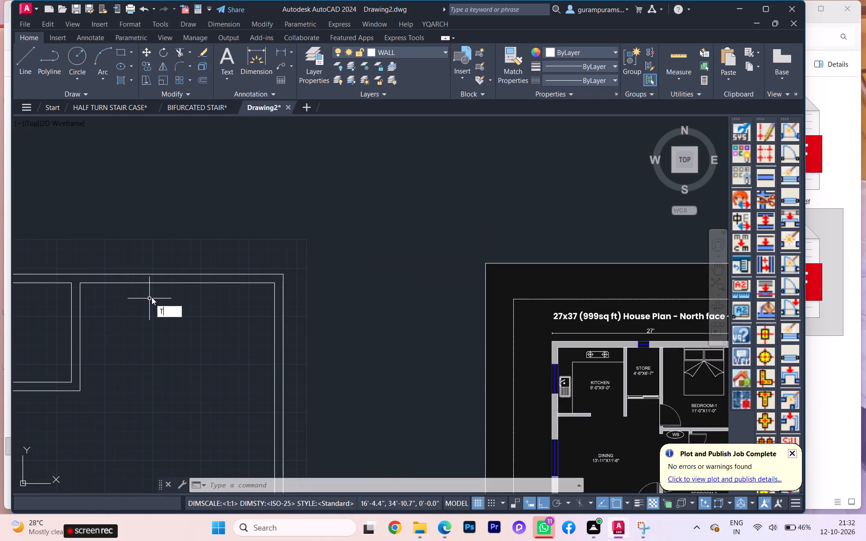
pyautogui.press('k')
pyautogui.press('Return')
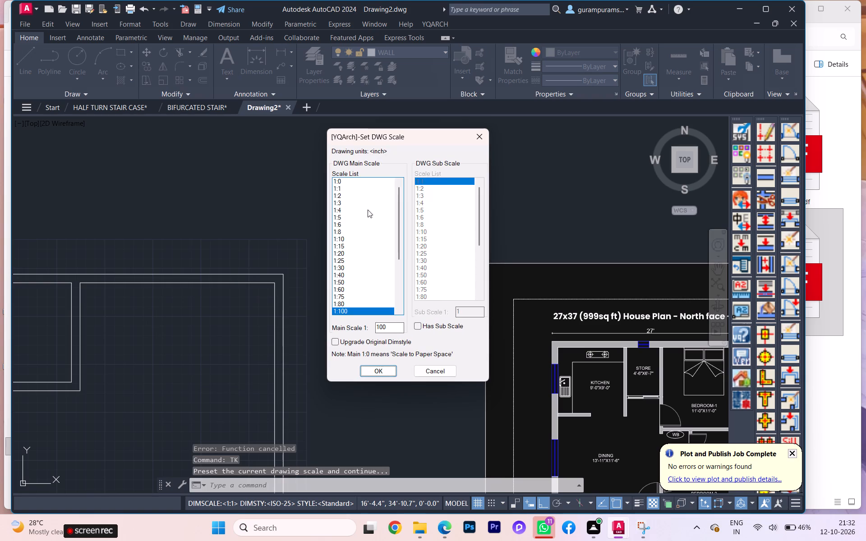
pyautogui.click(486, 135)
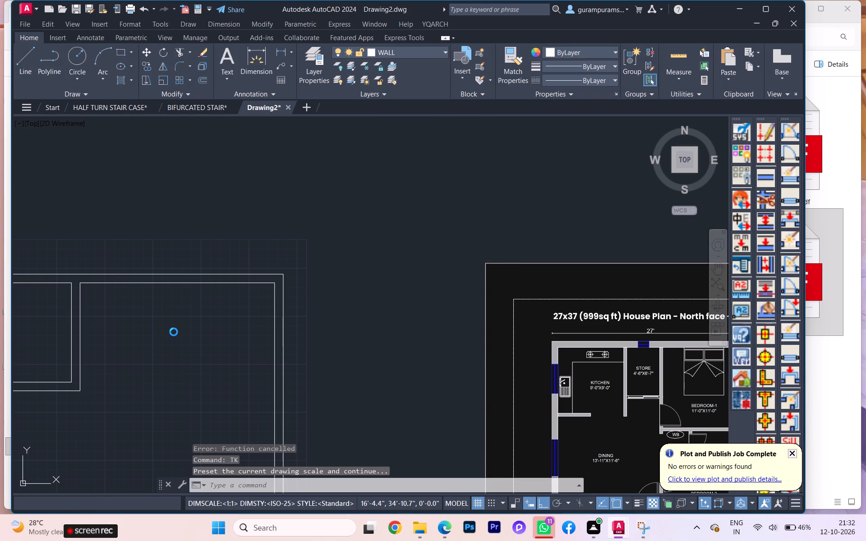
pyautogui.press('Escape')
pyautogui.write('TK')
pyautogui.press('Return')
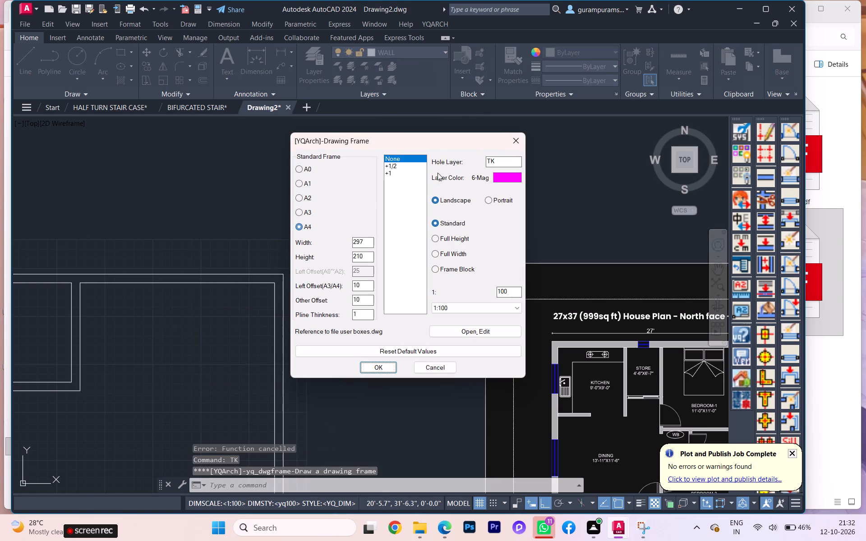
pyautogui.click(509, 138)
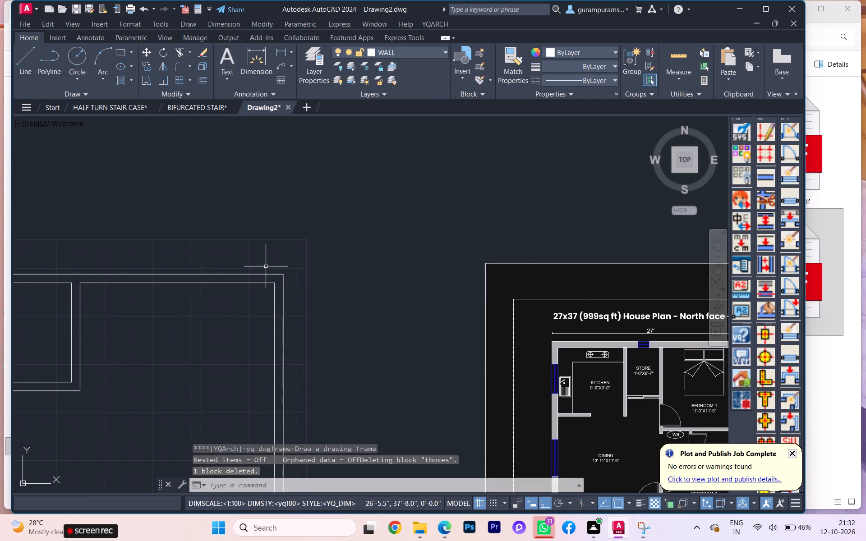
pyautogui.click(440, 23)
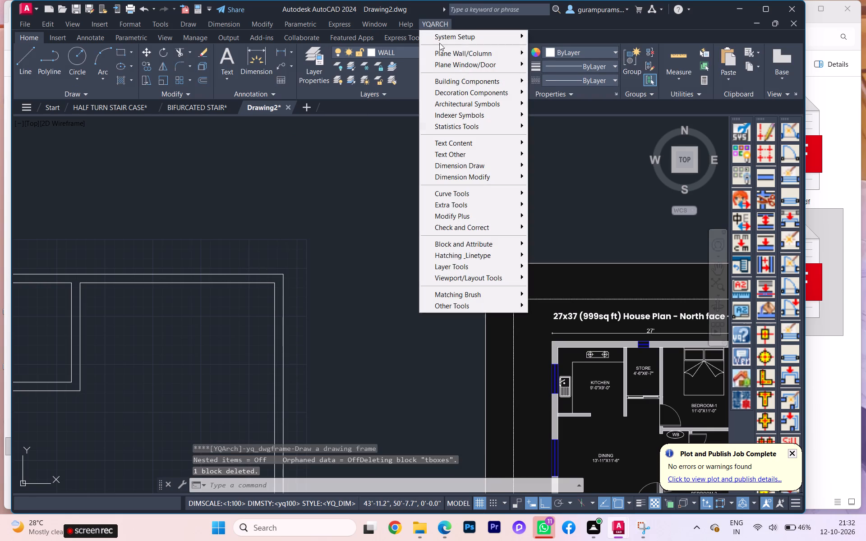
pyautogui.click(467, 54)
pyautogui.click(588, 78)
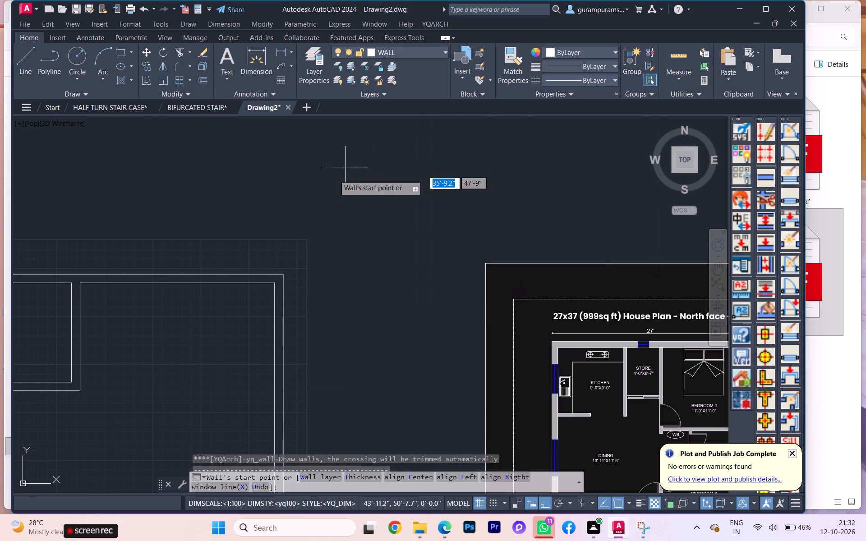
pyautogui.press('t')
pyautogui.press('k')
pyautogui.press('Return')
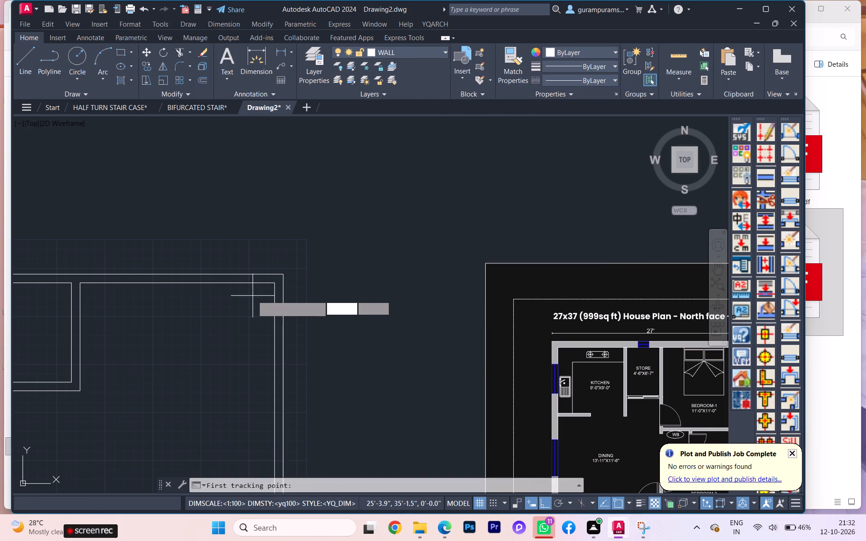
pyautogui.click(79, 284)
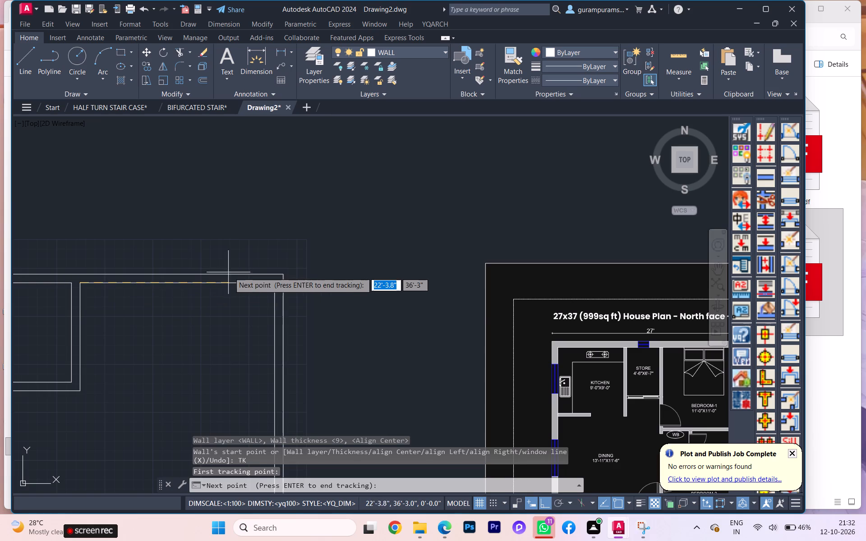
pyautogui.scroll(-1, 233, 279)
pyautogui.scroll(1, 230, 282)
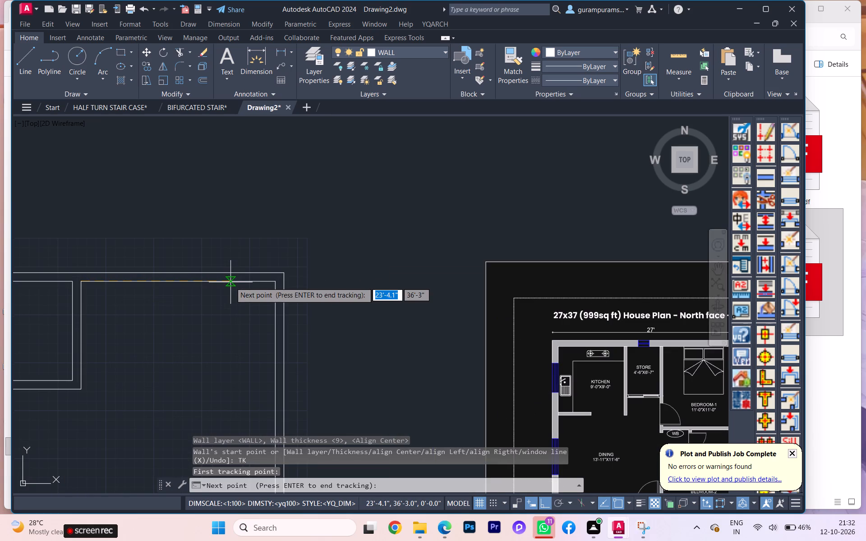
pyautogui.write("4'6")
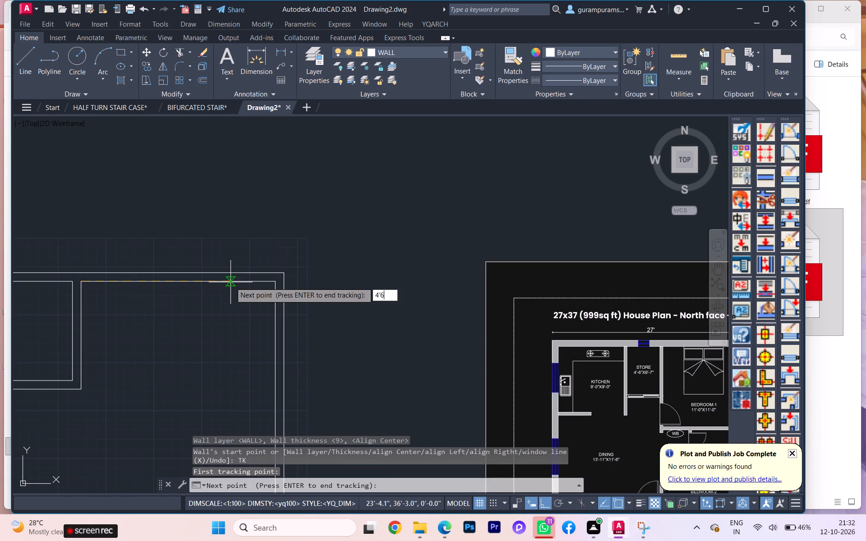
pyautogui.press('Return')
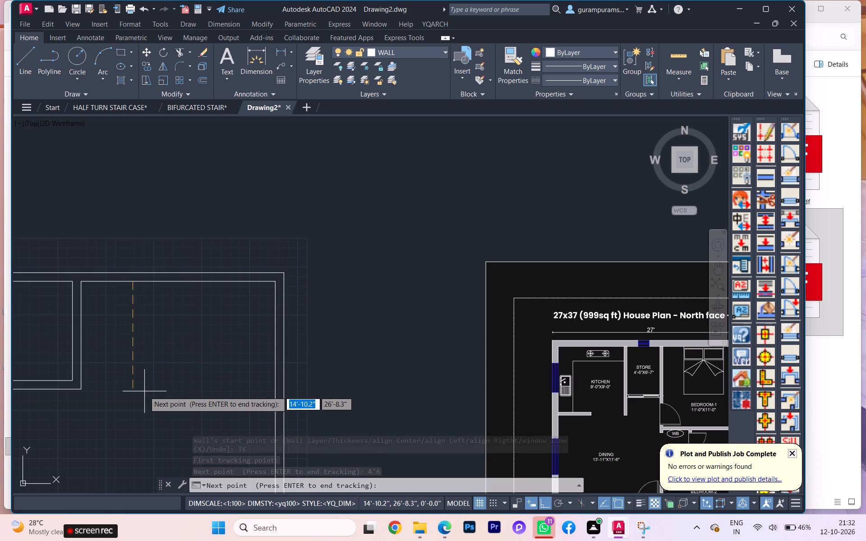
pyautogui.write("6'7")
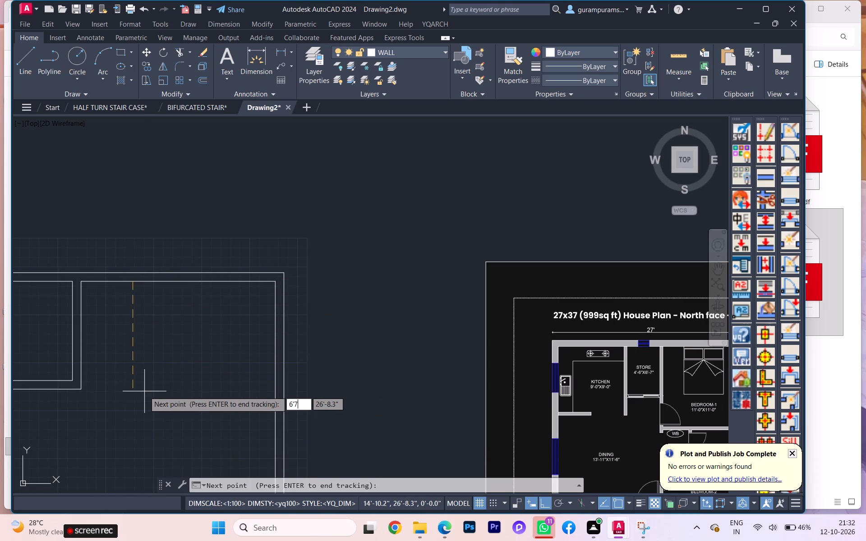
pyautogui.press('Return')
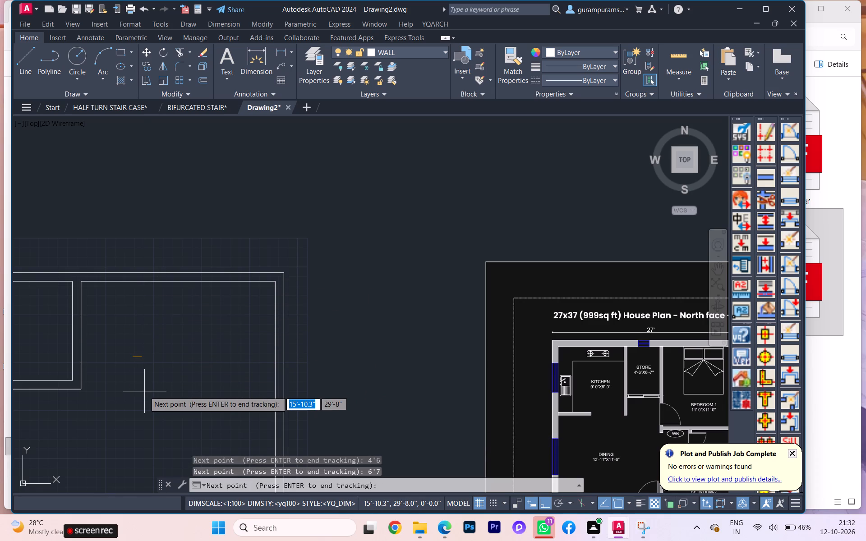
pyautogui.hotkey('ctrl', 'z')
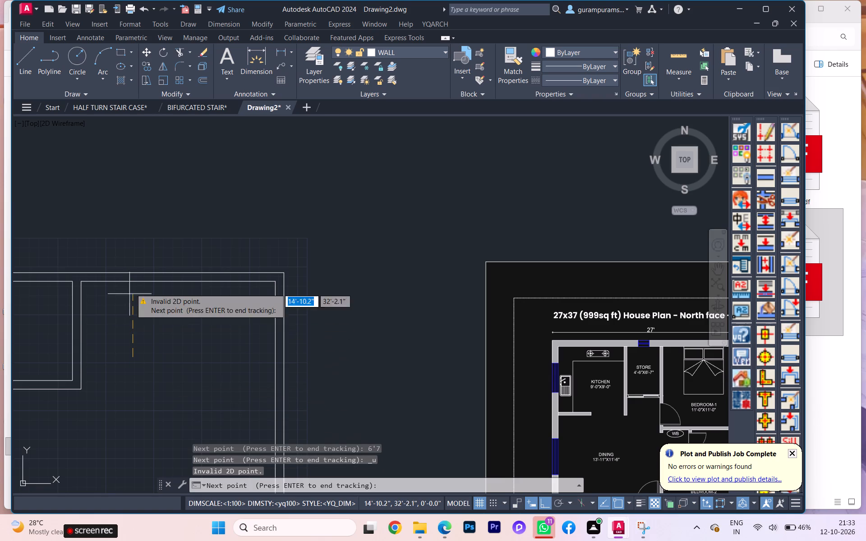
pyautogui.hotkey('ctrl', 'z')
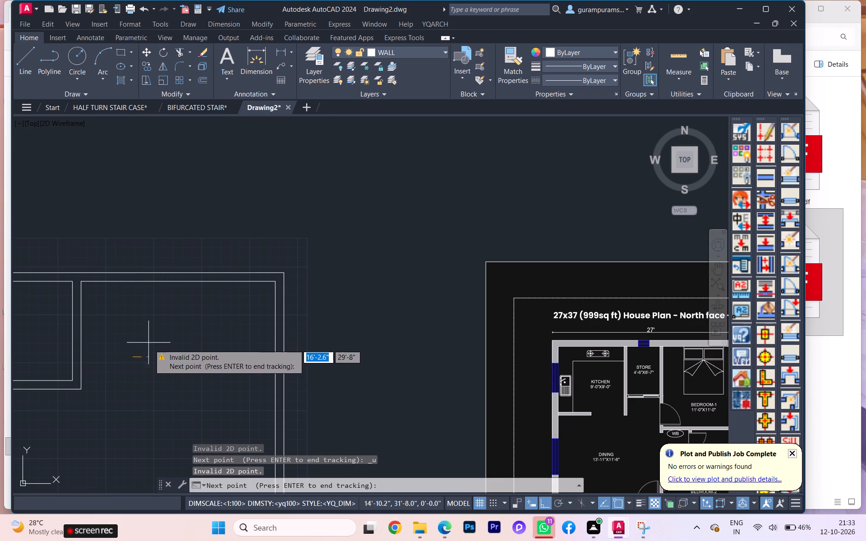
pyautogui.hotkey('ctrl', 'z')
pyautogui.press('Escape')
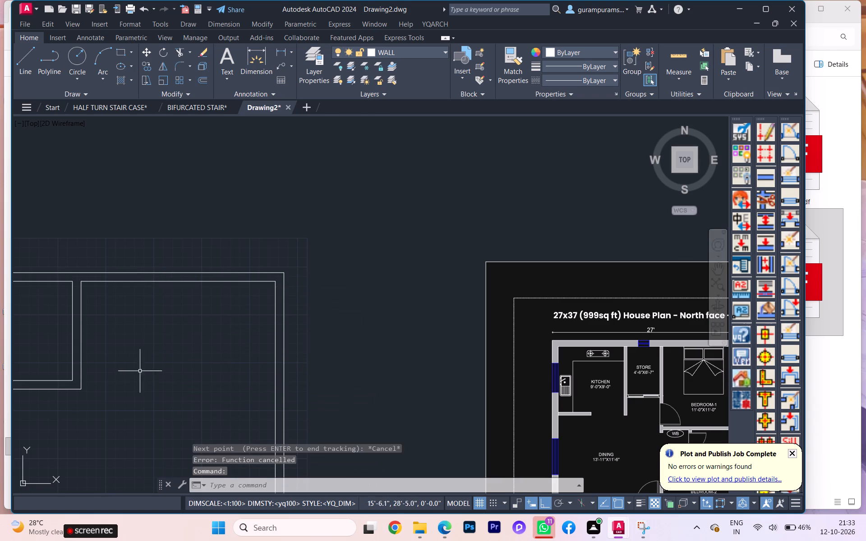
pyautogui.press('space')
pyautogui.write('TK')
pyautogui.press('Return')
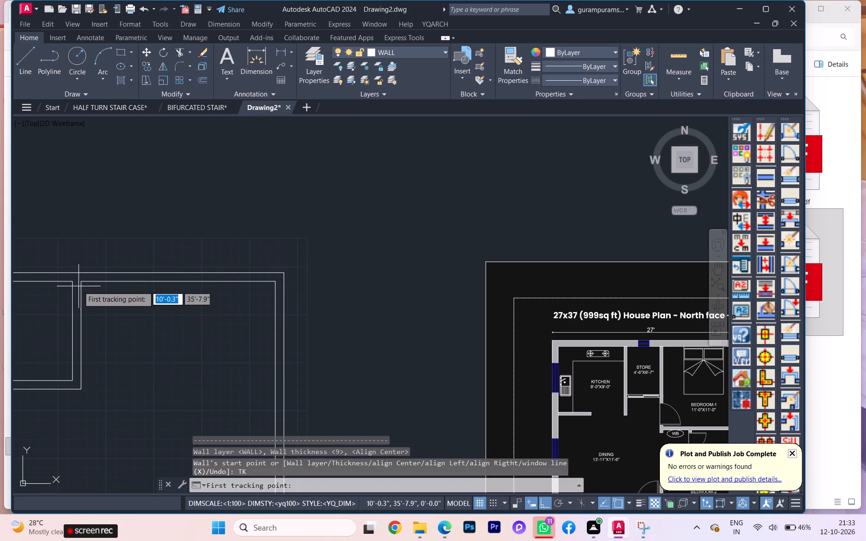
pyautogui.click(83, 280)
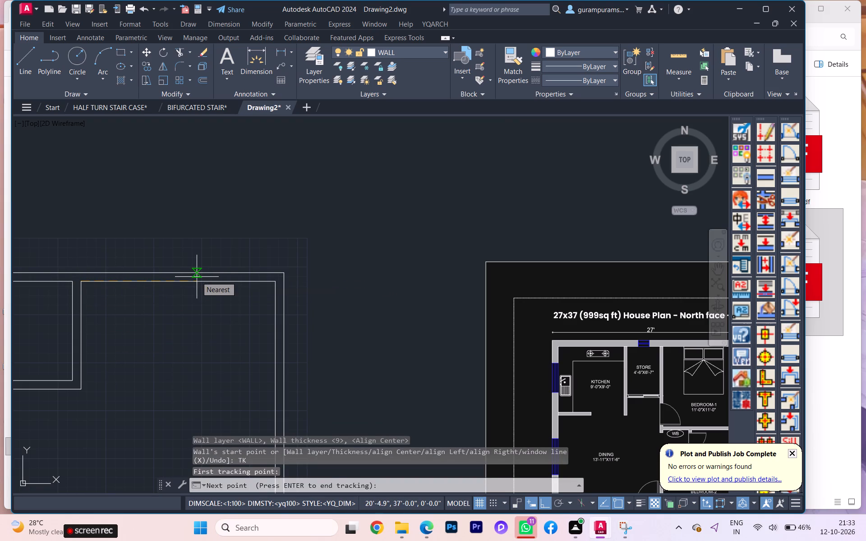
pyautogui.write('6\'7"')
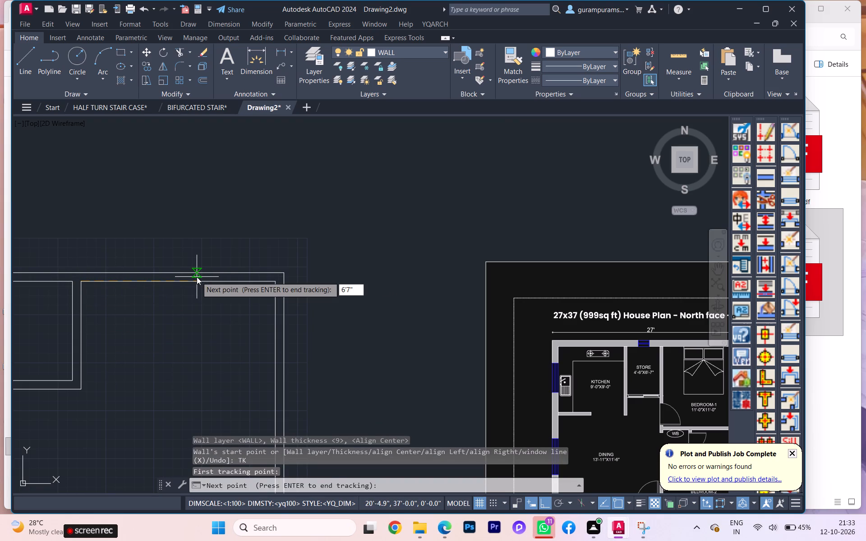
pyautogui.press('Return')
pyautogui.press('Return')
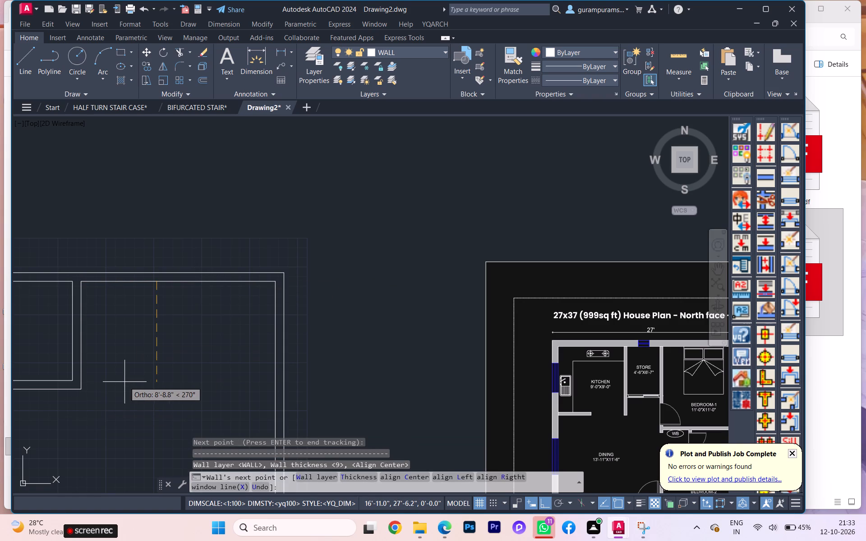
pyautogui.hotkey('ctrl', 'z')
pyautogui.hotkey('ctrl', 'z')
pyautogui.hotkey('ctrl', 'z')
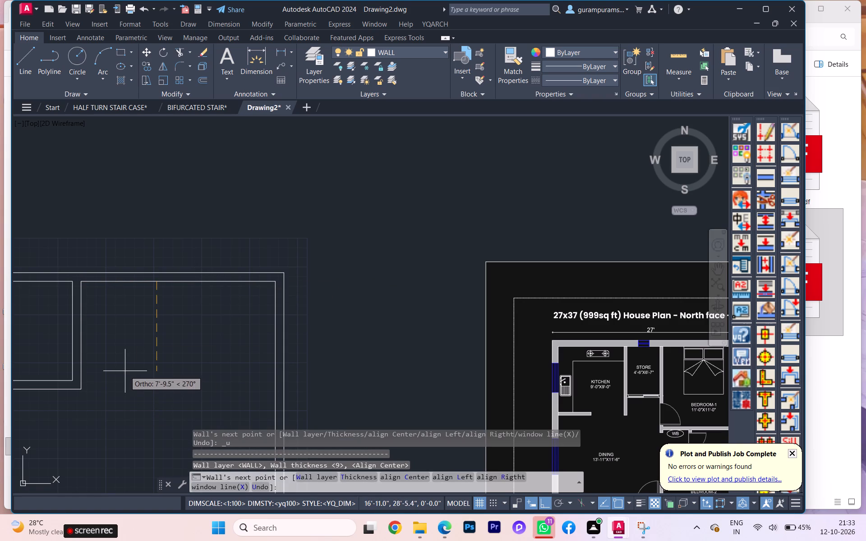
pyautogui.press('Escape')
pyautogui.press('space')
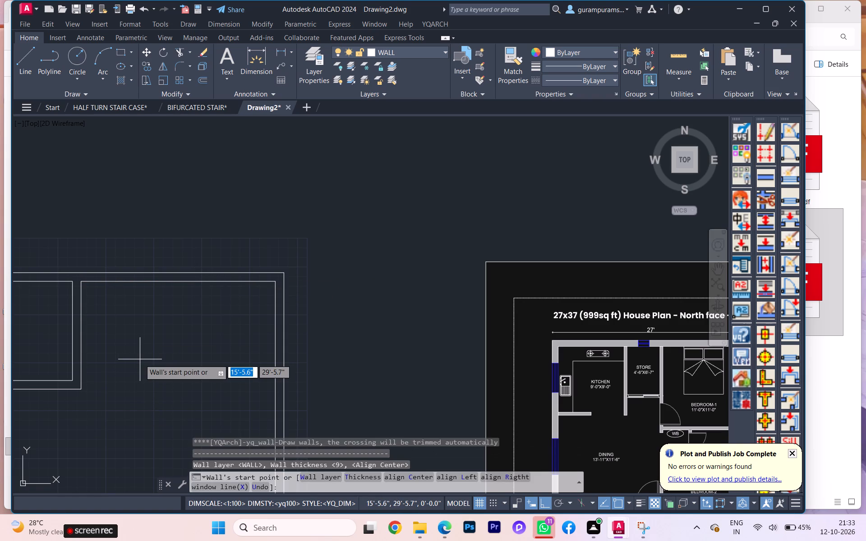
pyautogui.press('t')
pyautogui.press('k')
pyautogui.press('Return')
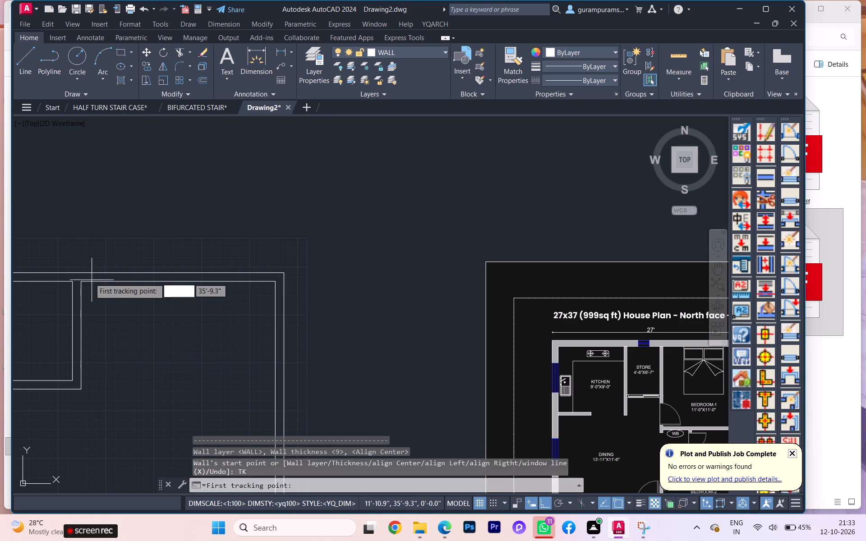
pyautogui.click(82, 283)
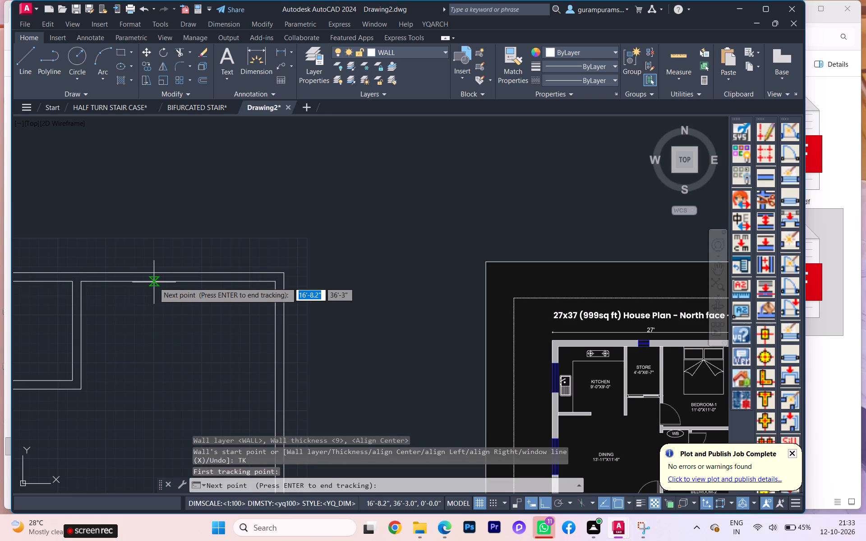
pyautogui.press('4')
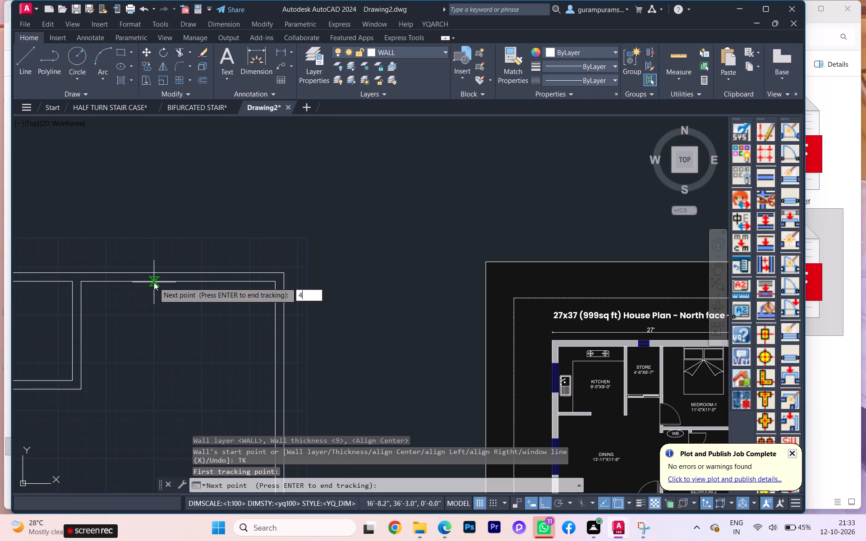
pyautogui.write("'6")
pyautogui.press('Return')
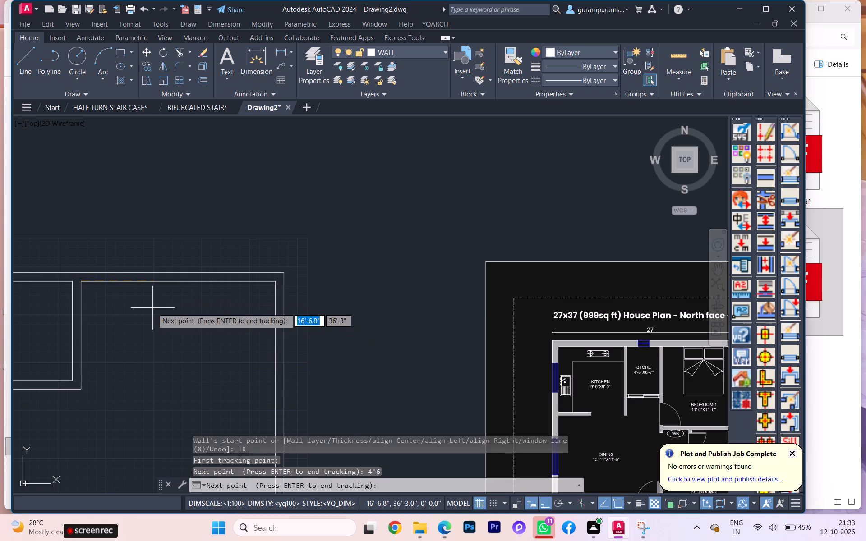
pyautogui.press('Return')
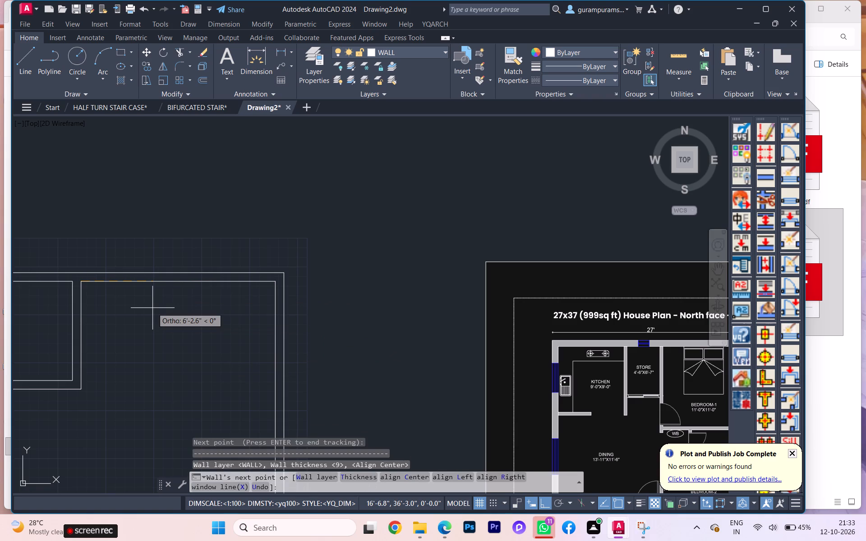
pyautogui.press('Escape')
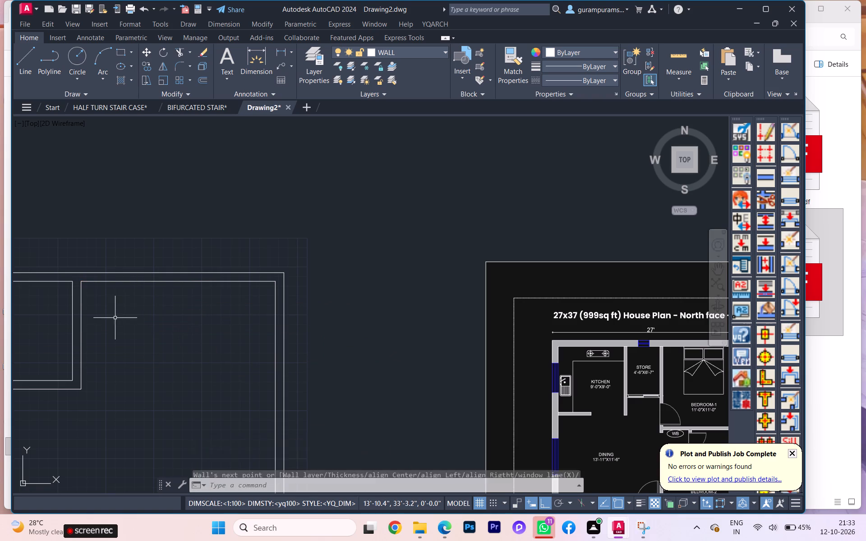
# Draw a YQArch wall 6'7" long heading south from the north wall's inner face, starting 4'6" east of the kitchen's east wall face.
pyautogui.press('space')
pyautogui.write('TK')
pyautogui.press('Return')
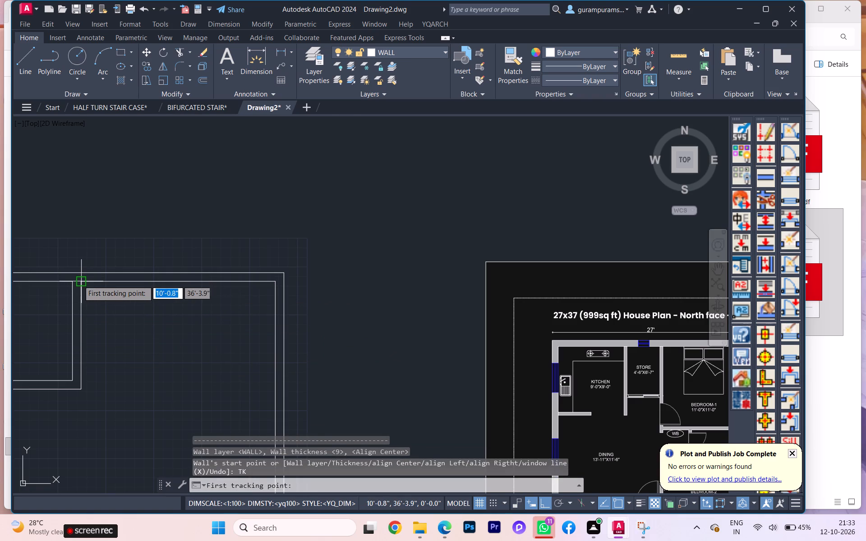
pyautogui.click(78, 281)
pyautogui.write("4'6")
pyautogui.press('Return')
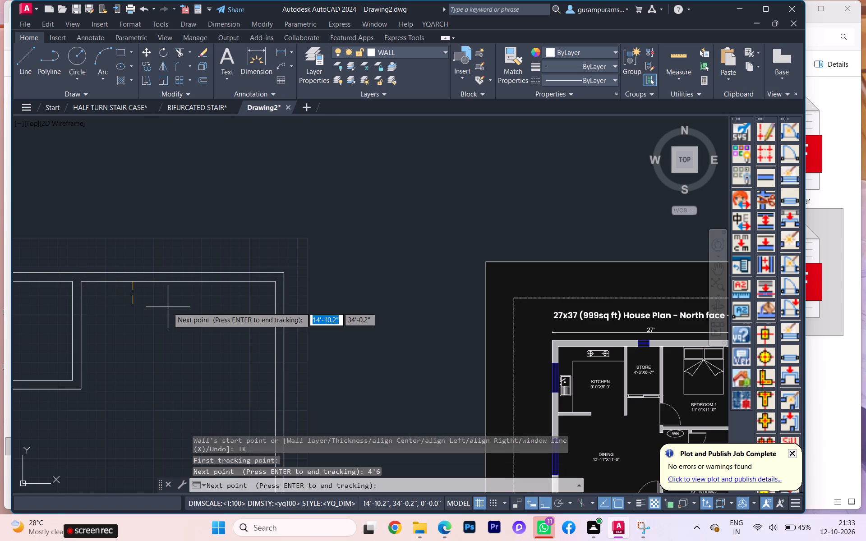
pyautogui.press('Return')
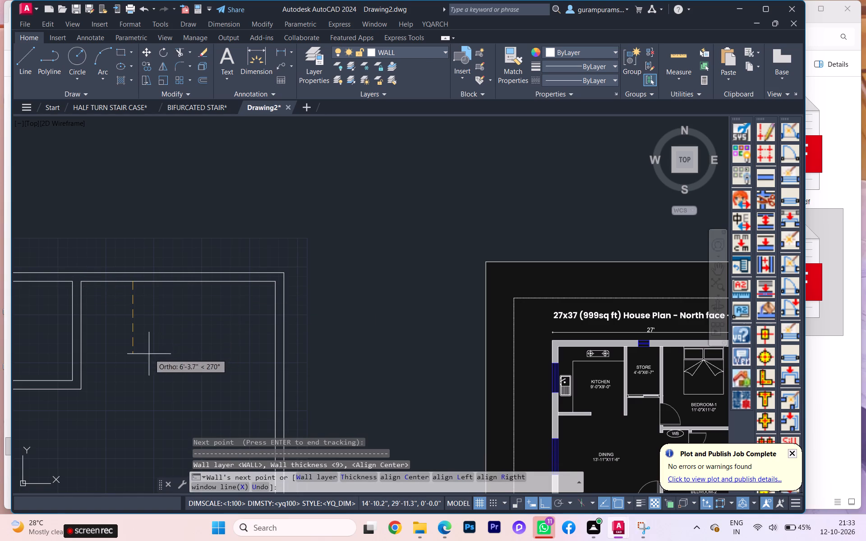
pyautogui.write("6'7")
pyautogui.press('Return')
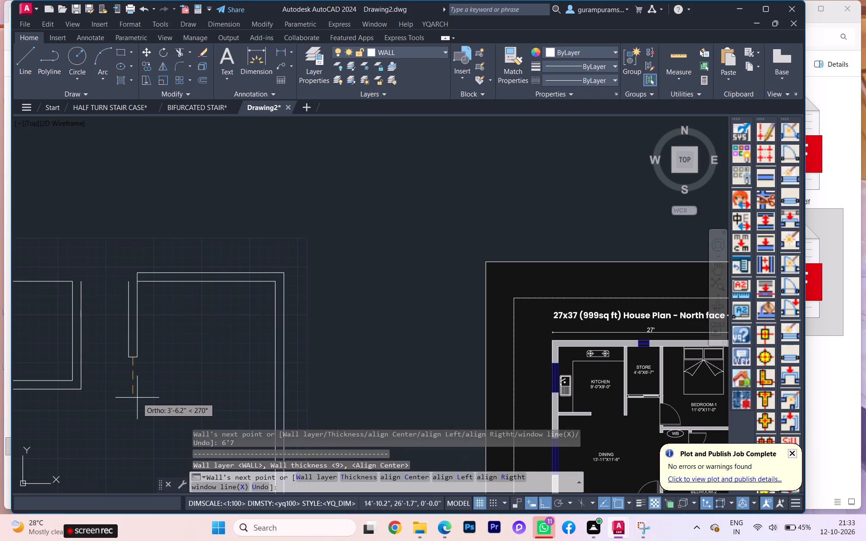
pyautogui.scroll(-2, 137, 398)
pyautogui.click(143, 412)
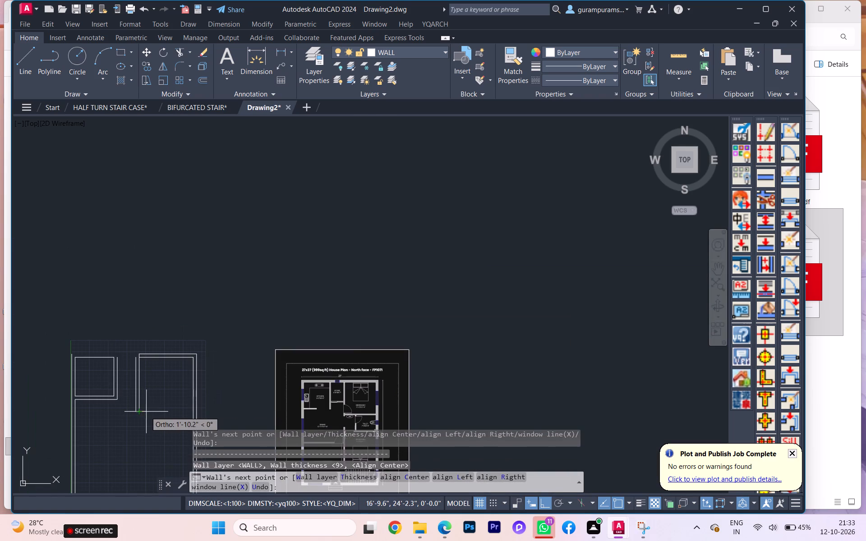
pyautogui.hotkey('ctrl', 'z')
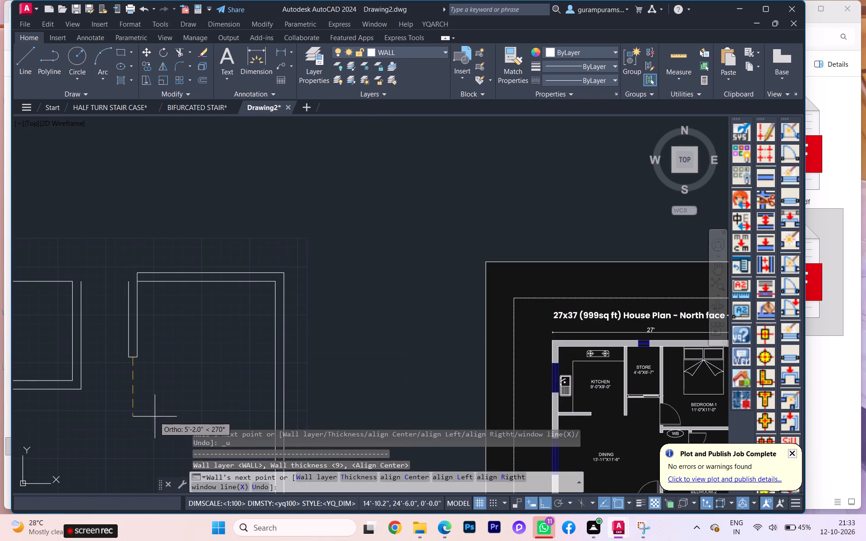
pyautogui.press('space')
# Extend the north wall's inner face line westward across the gap between the store wall and the kitchen wall.
pyautogui.scroll(-1, 169, 417)
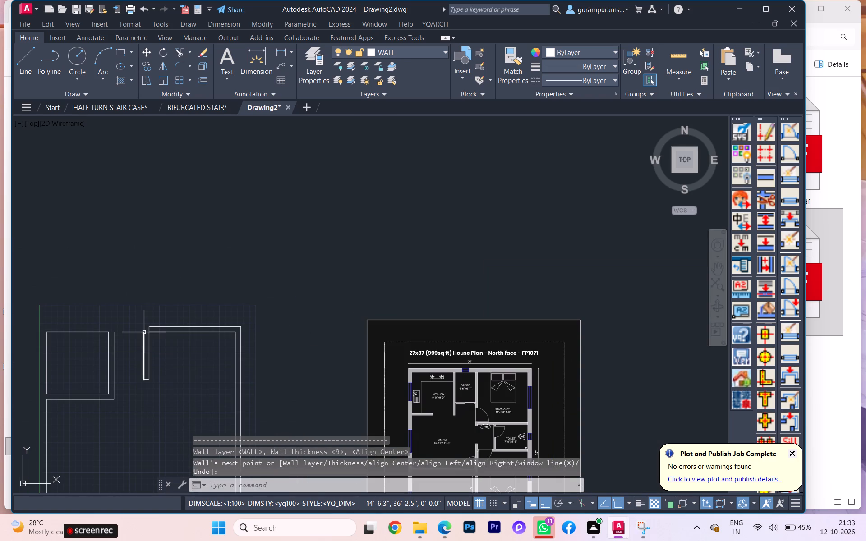
pyautogui.write('EX')
pyautogui.press('Return')
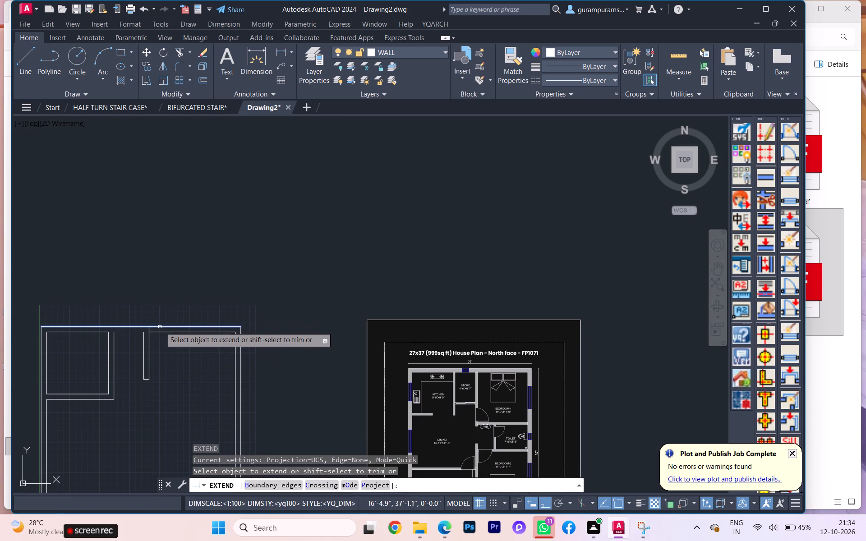
pyautogui.click(162, 327)
pyautogui.click(150, 334)
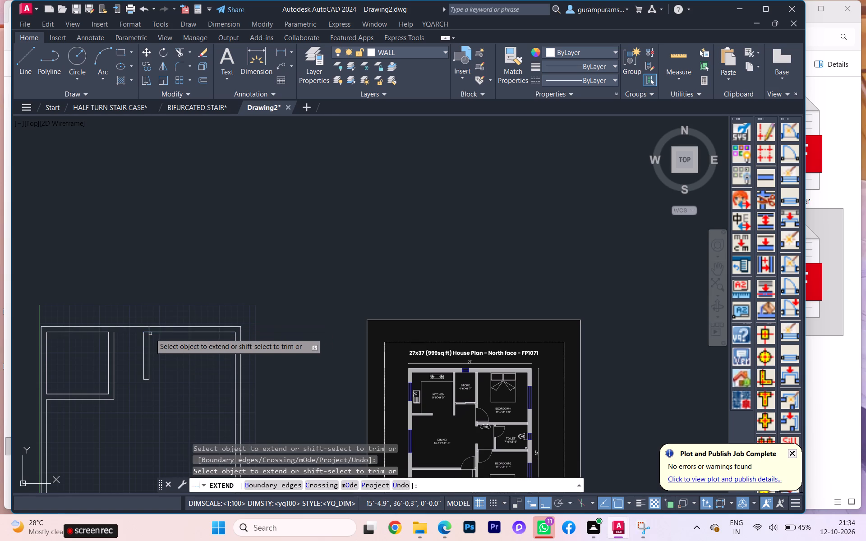
pyautogui.click(145, 333)
pyautogui.click(131, 331)
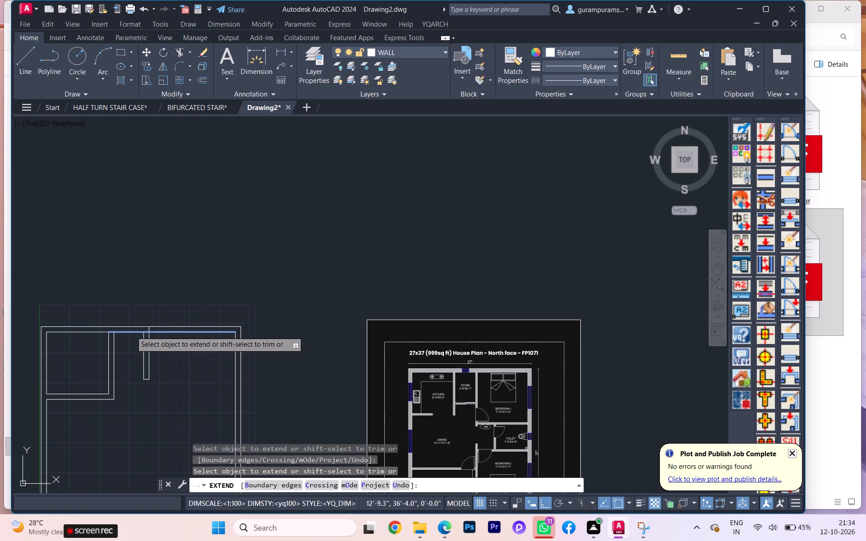
pyautogui.press('Escape')
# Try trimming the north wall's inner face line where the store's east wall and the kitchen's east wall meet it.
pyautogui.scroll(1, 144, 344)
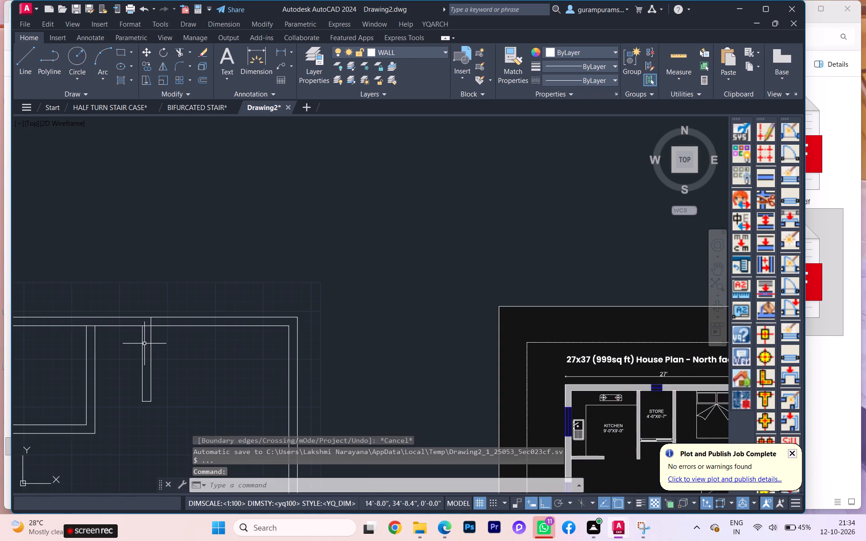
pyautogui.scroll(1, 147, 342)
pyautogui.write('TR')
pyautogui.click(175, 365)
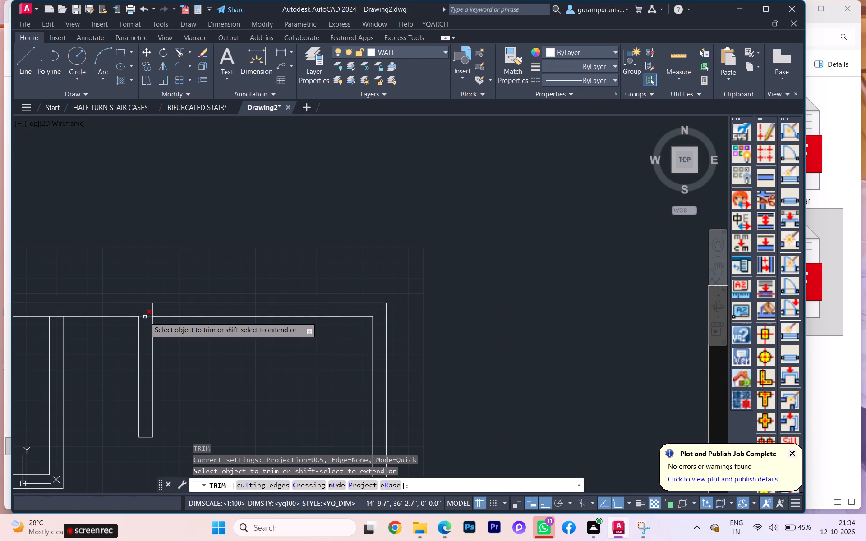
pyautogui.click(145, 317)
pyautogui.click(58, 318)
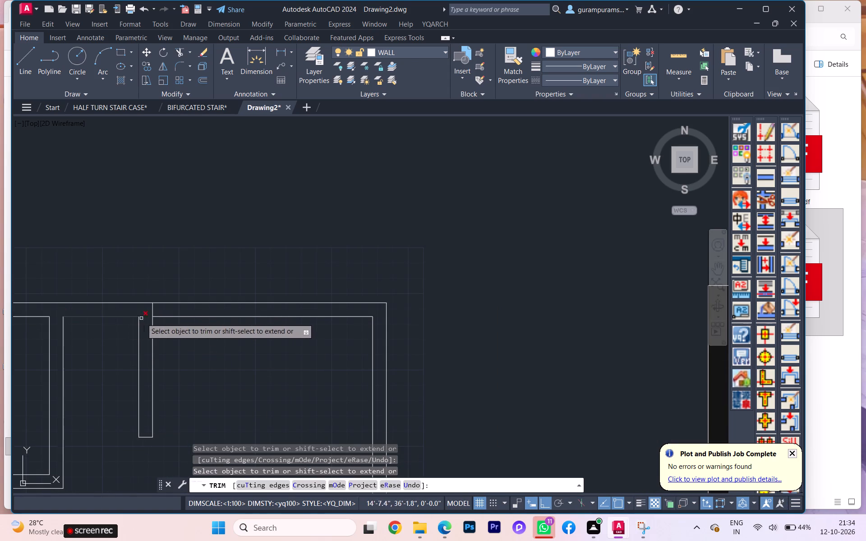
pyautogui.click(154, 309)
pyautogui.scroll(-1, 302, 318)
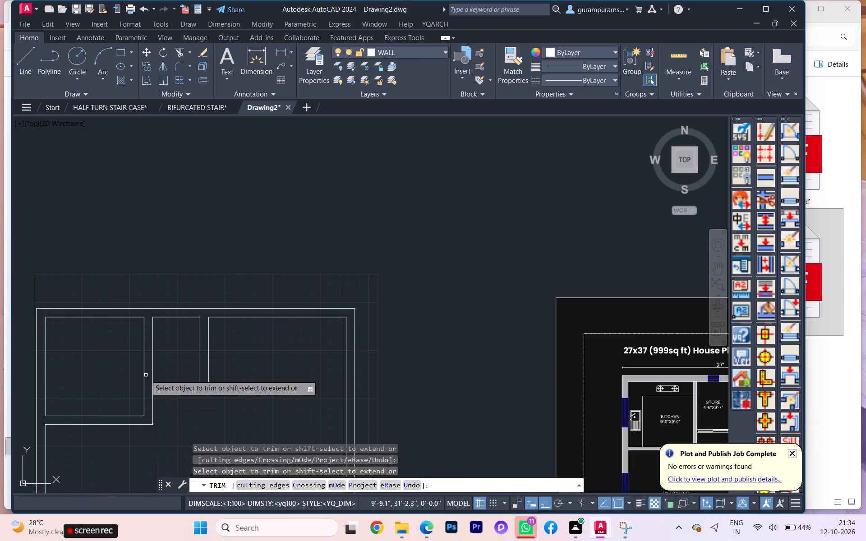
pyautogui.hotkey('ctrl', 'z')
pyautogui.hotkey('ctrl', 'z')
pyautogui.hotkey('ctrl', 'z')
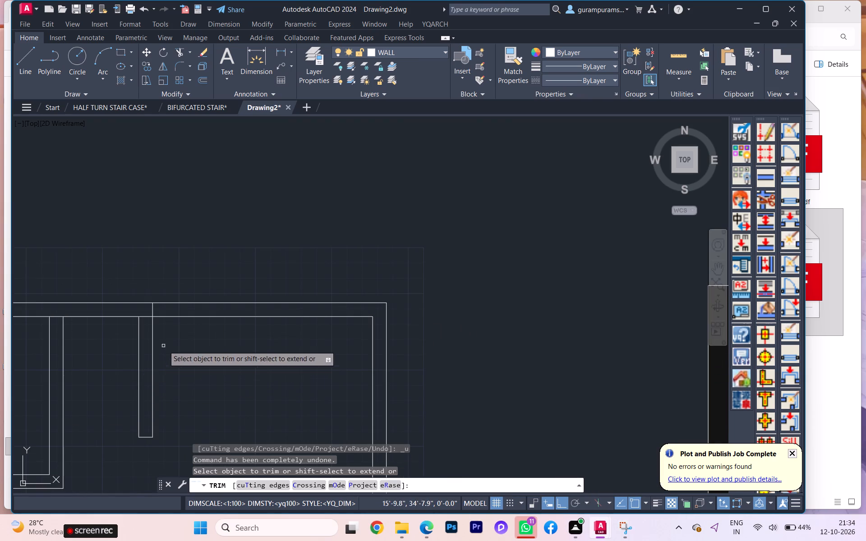
# Trim off the stub of the store's east wall that projects into the north wall's thickness.
pyautogui.click(155, 308)
pyautogui.click(140, 308)
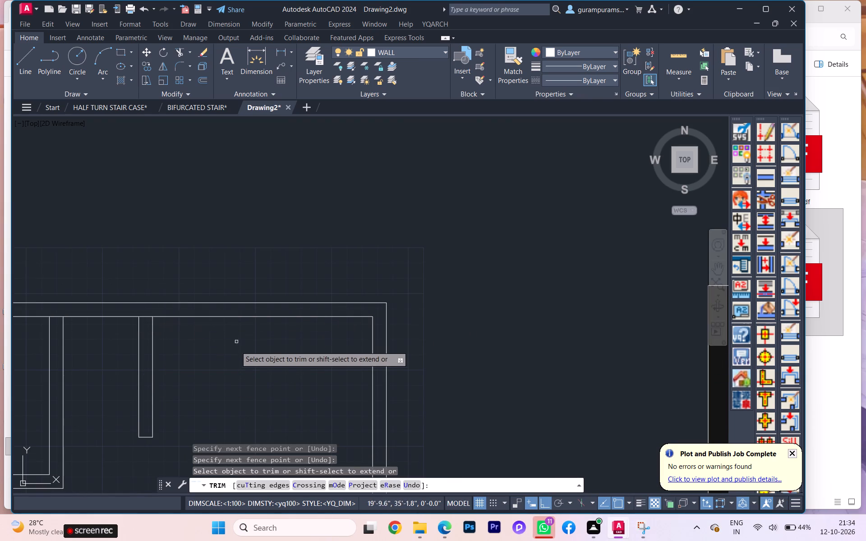
pyautogui.scroll(-2, 235, 352)
pyautogui.press('Escape')
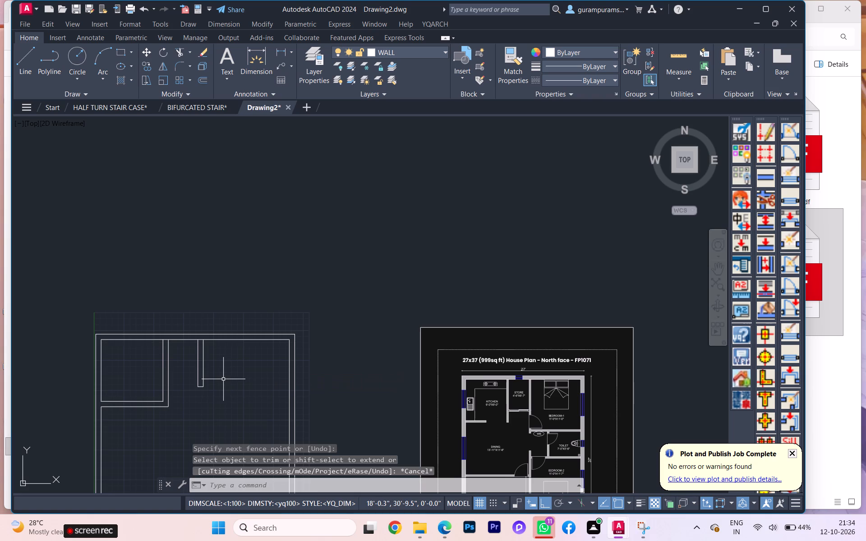
# Examine the reference plan around the store, Bedroom-1 and toilet for wall positions and room sizes.
pyautogui.moveTo(223, 379); pyautogui.dragTo(193, 346, button='middle')
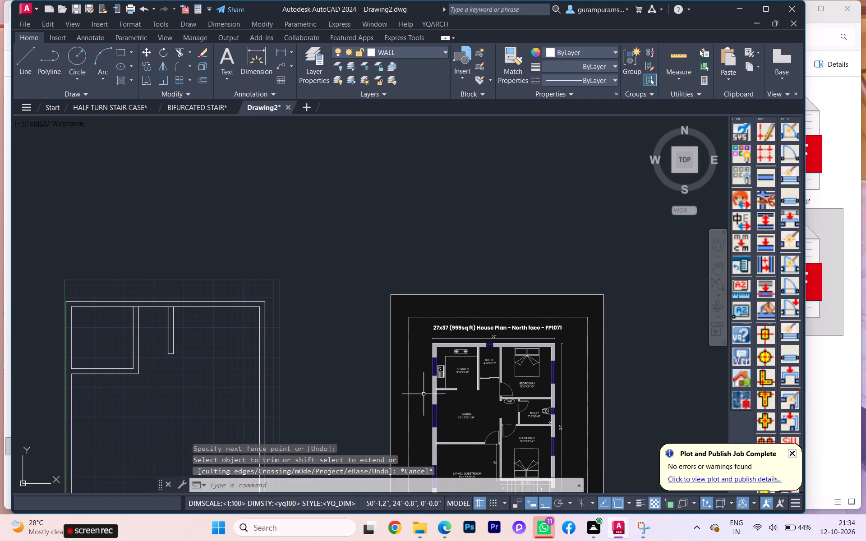
pyautogui.scroll(1, 508, 394)
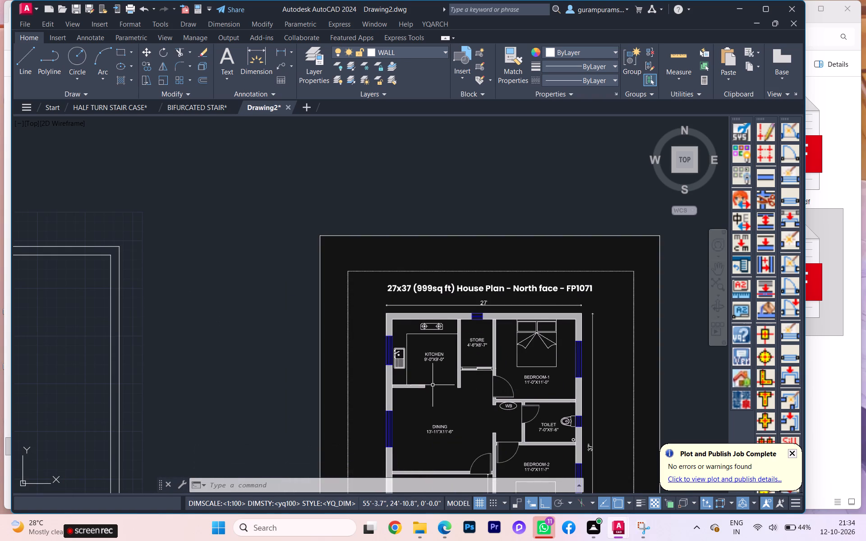
pyautogui.scroll(-2, 461, 381)
pyautogui.scroll(2, 272, 355)
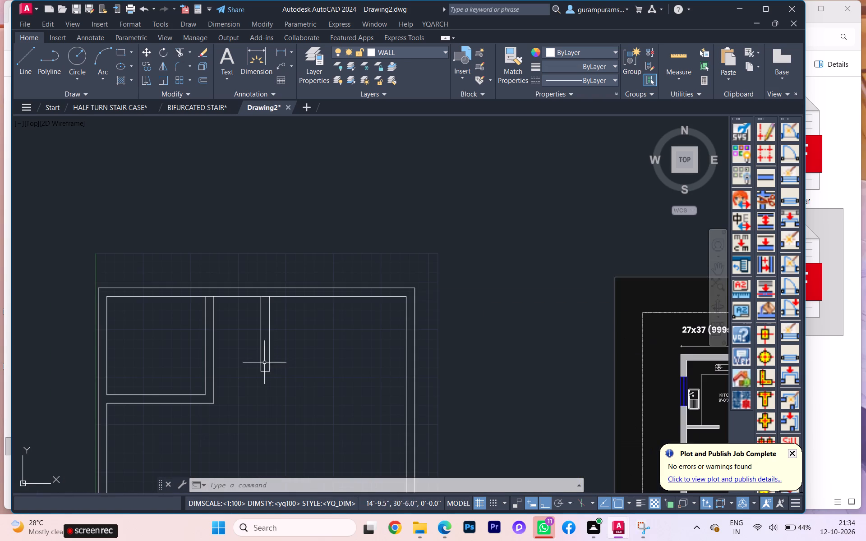
pyautogui.click(266, 370)
pyautogui.scroll(2, 265, 372)
pyautogui.scroll(-2, 161, 387)
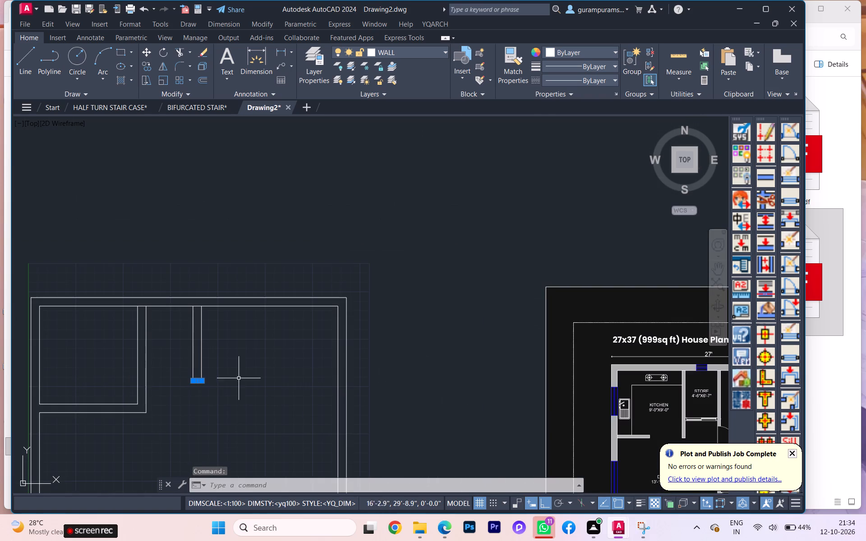
pyautogui.scroll(-1, 417, 381)
pyautogui.moveTo(403, 377); pyautogui.dragTo(266, 330, button='middle')
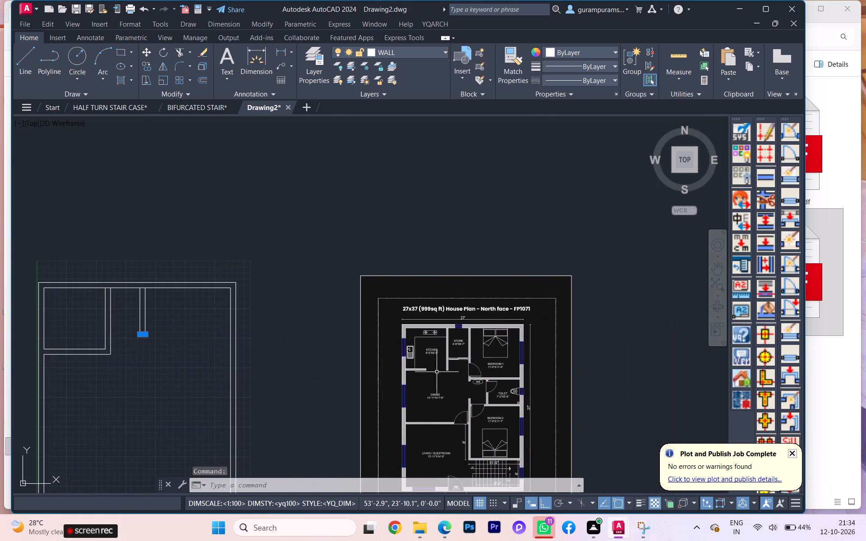
pyautogui.scroll(2, 462, 370)
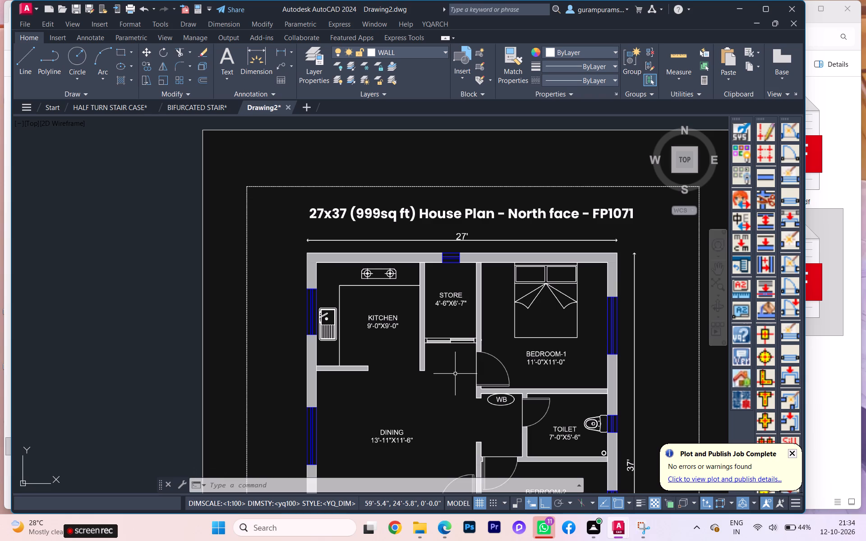
pyautogui.scroll(-1, 555, 406)
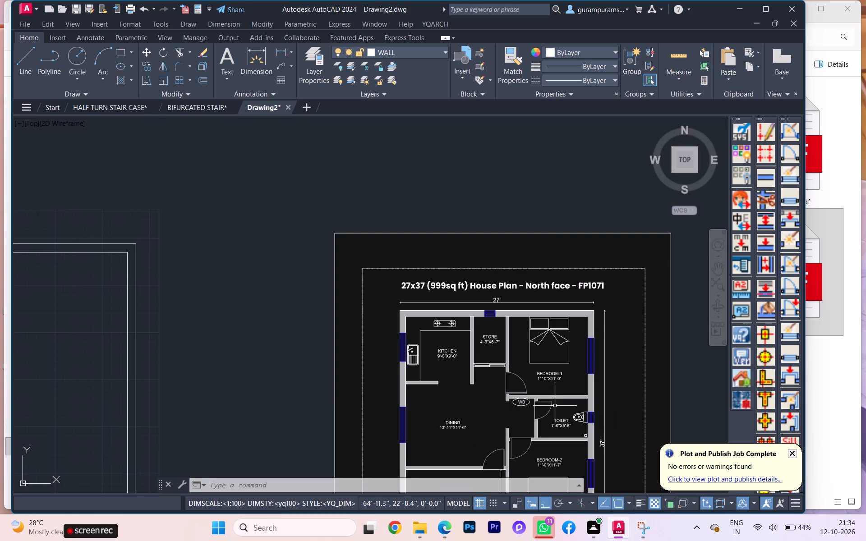
pyautogui.scroll(-1, 586, 401)
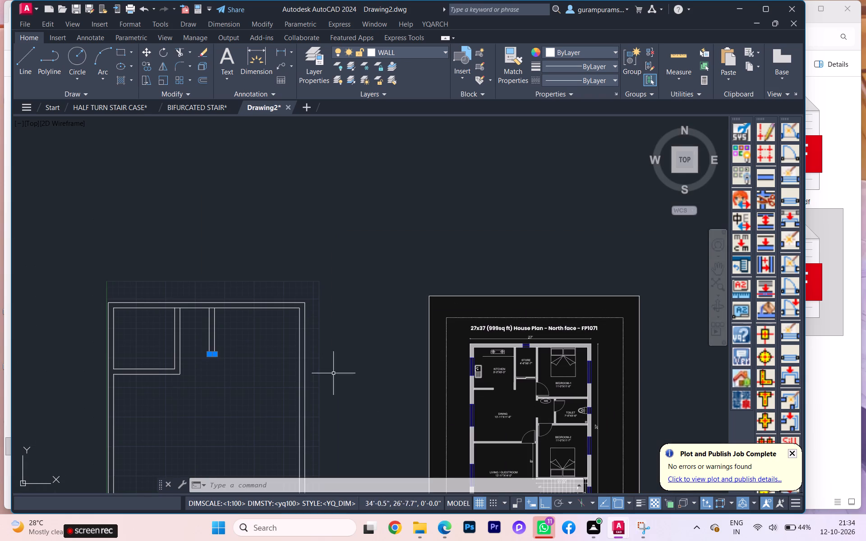
pyautogui.press('Escape')
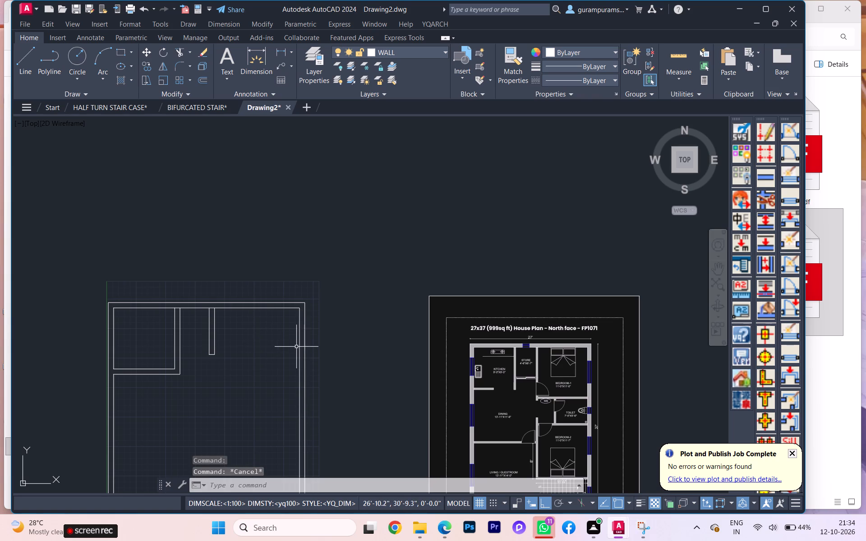
# Draw a YQArch wall 11' long heading west, starting on the east wall's inner face 11' below the inner northeast corner.
pyautogui.click(435, 22)
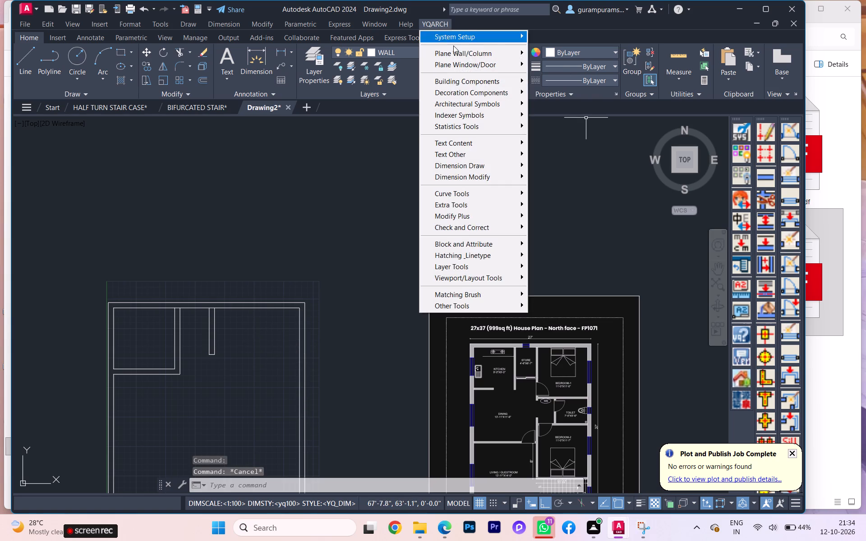
pyautogui.click(456, 52)
pyautogui.click(603, 79)
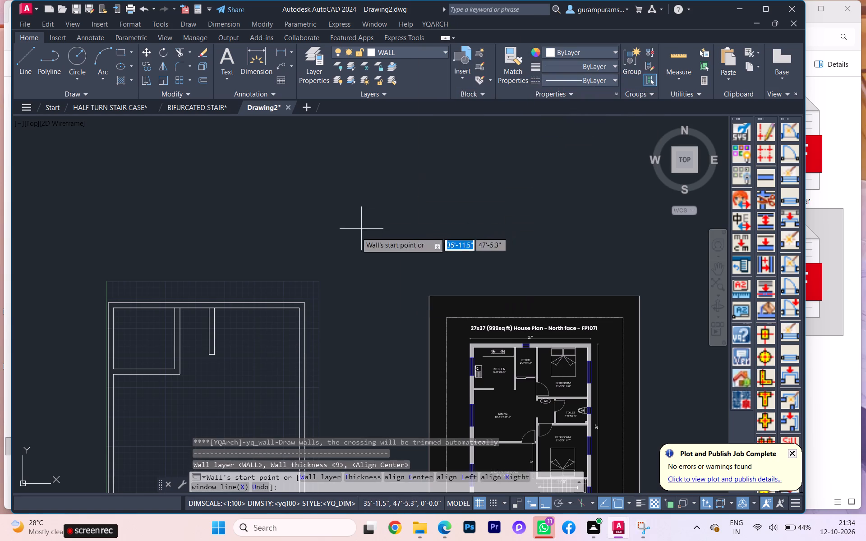
pyautogui.write('TK')
pyautogui.press('Return')
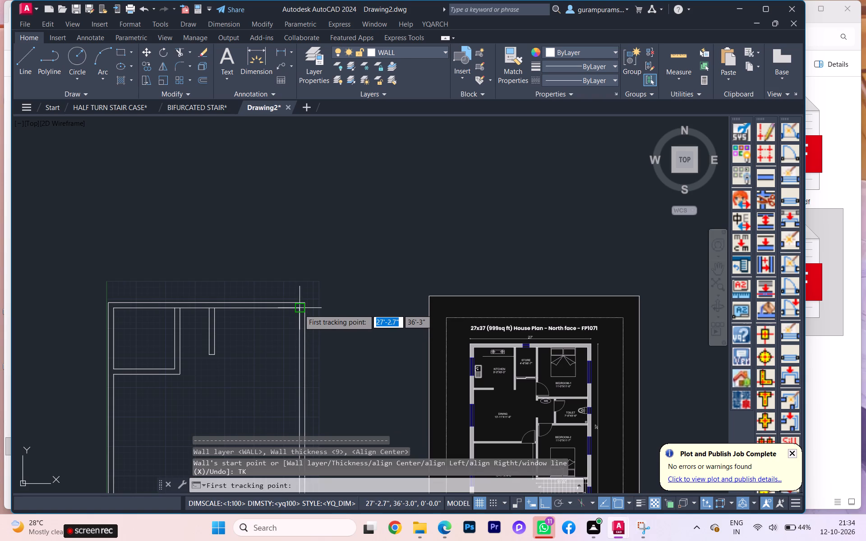
pyautogui.click(298, 309)
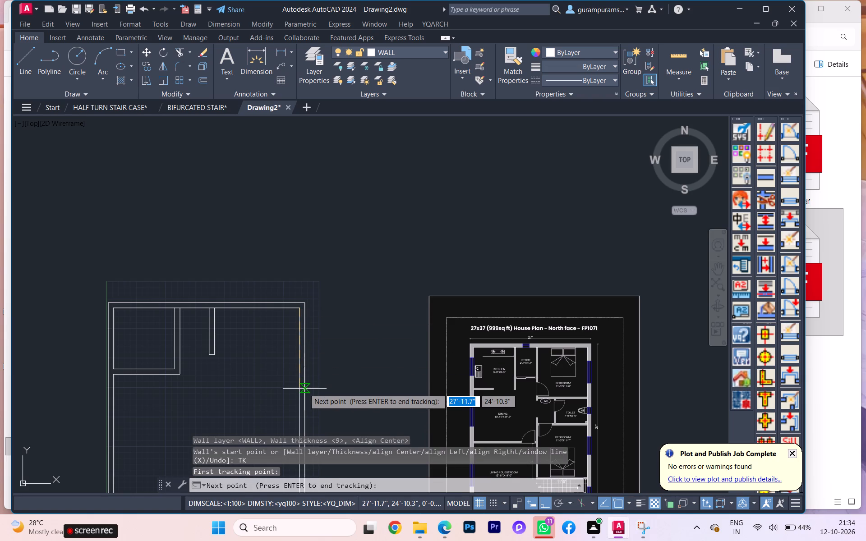
pyautogui.write("11'")
pyautogui.press('Return')
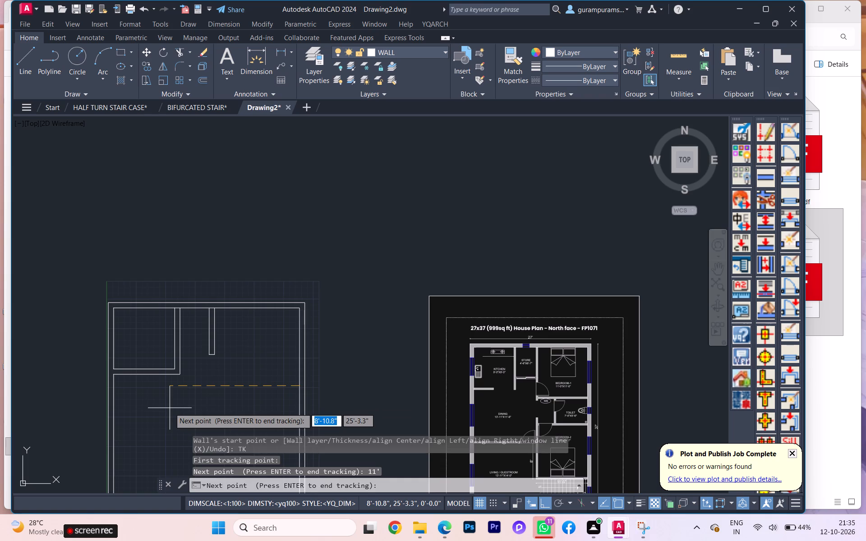
pyautogui.press('Return')
pyautogui.write("11'")
pyautogui.press('Return')
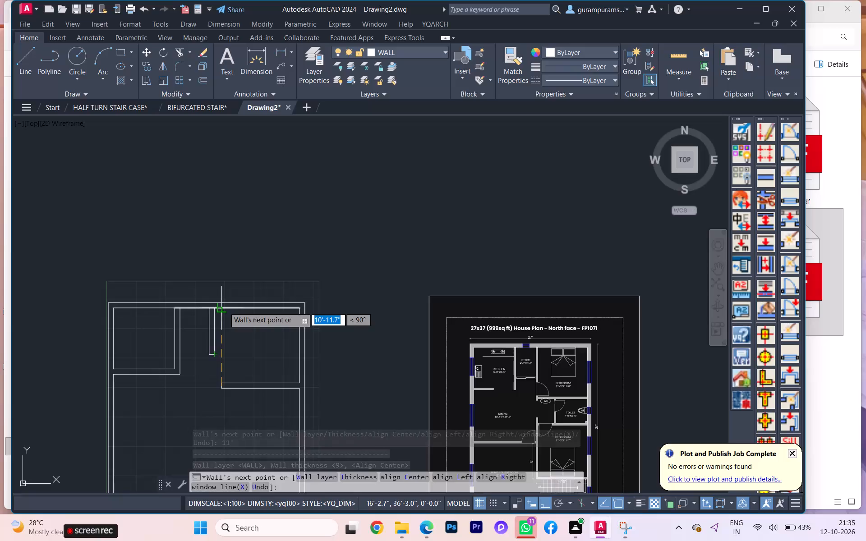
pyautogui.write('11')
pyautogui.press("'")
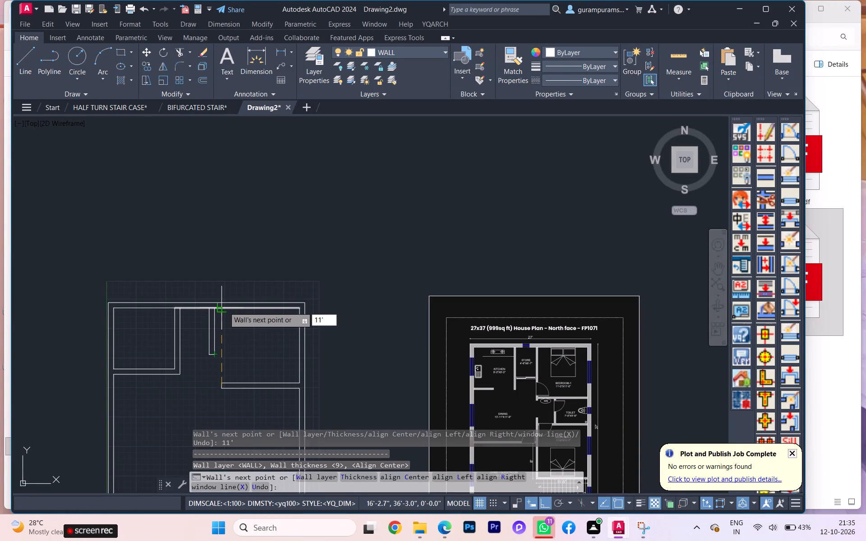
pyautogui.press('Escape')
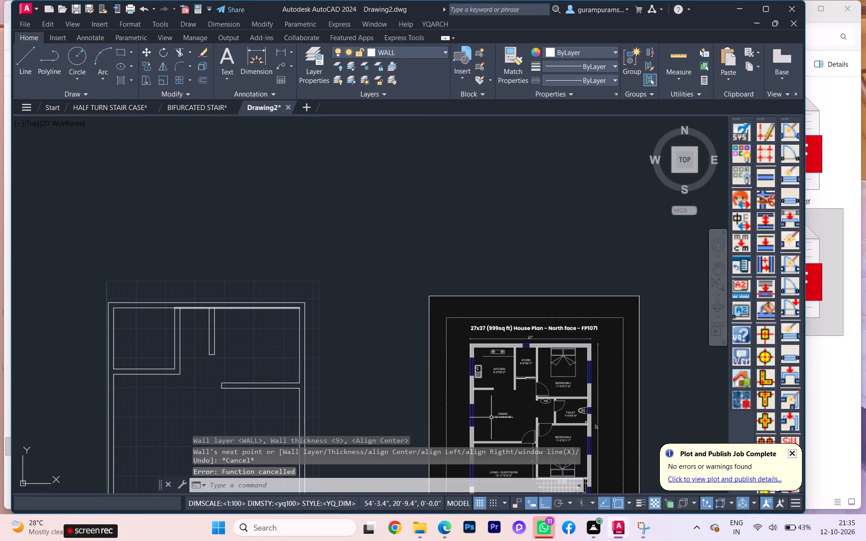
# Measure the Bedroom-1 area's clear width and height with the Quick measure tool.
pyautogui.scroll(1, 568, 407)
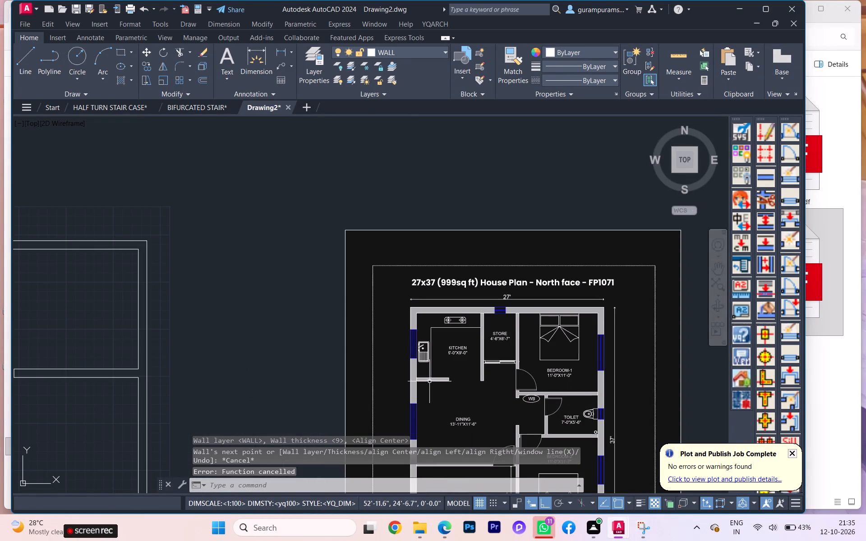
pyautogui.click(667, 57)
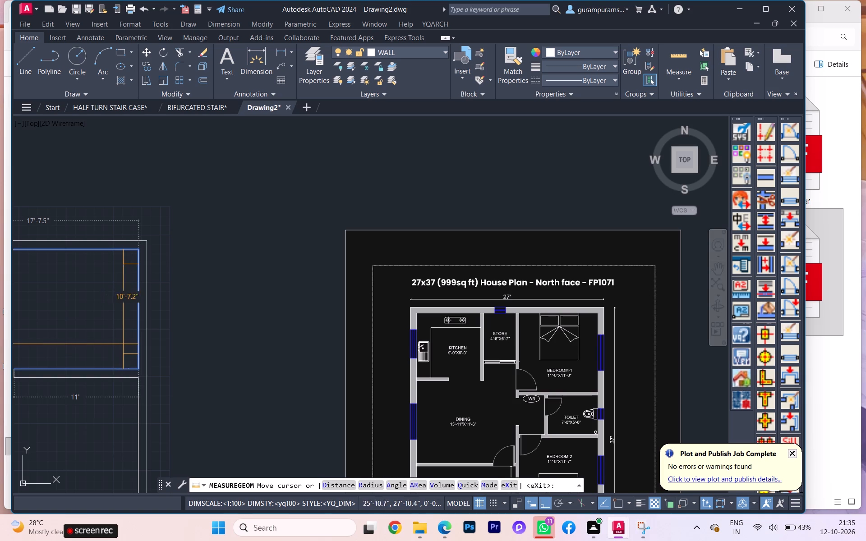
pyautogui.scroll(-1, 245, 348)
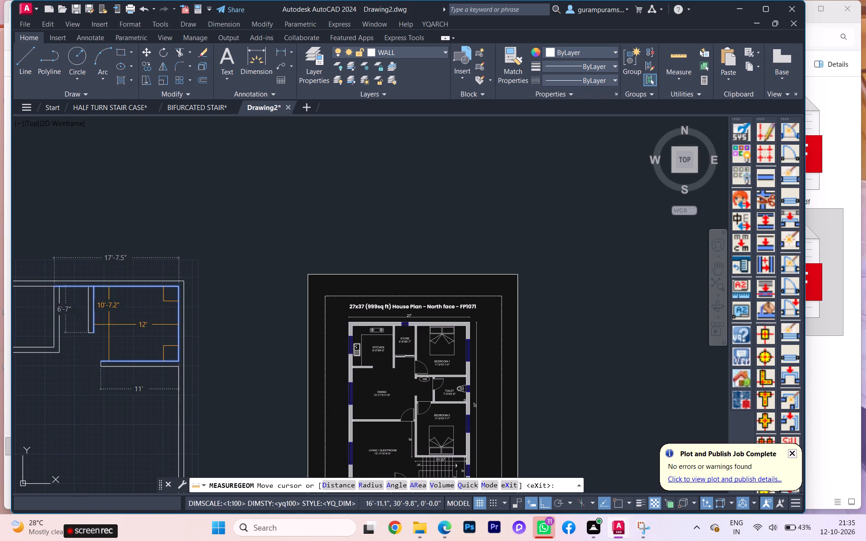
pyautogui.press('Escape')
# Undo the Quick measurement and the 11' Bedroom-1 south wall drawn from the east wall.
pyautogui.scroll(1, 112, 337)
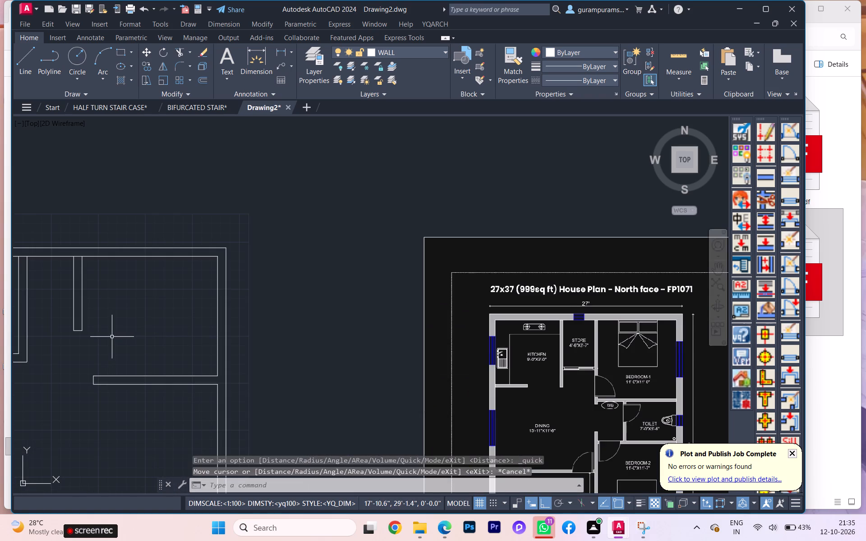
pyautogui.hotkey('ctrl', 'z')
pyautogui.hotkey('ctrl', 'z')
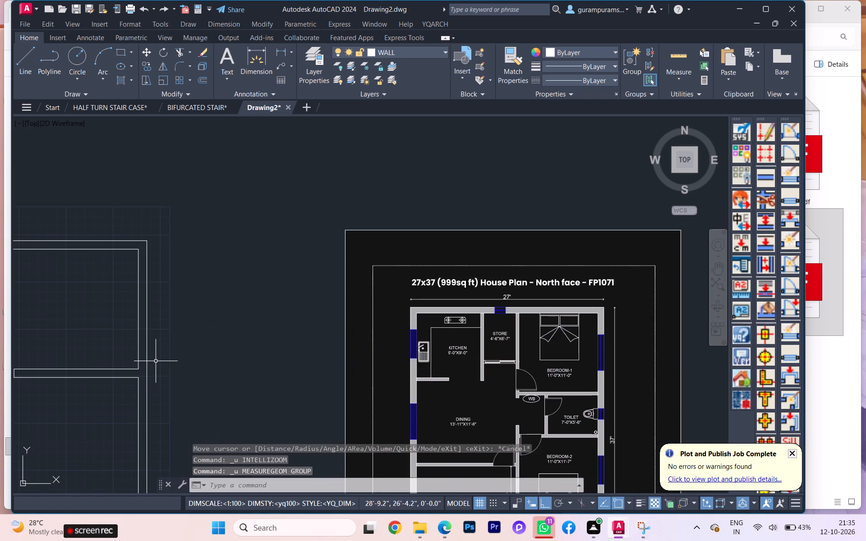
pyautogui.hotkey('ctrl', 'z')
pyautogui.hotkey('ctrl', 'z')
pyautogui.hotkey('ctrl', 'z')
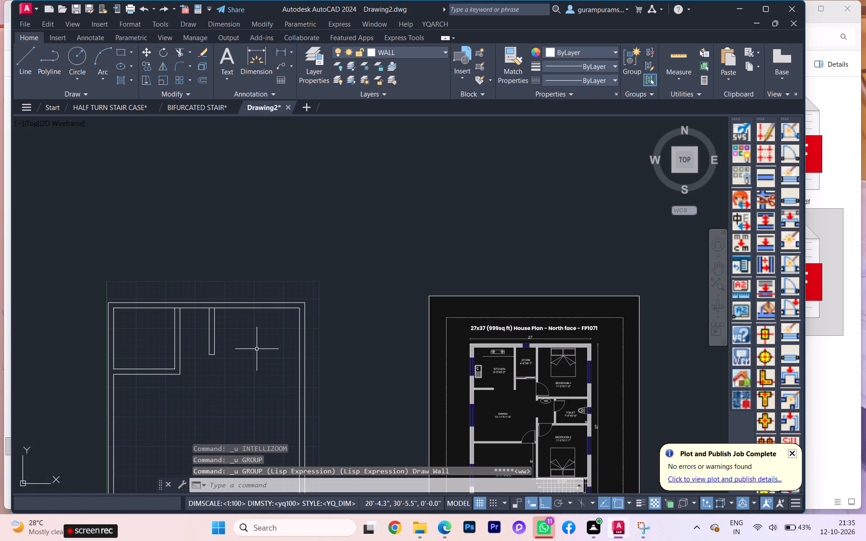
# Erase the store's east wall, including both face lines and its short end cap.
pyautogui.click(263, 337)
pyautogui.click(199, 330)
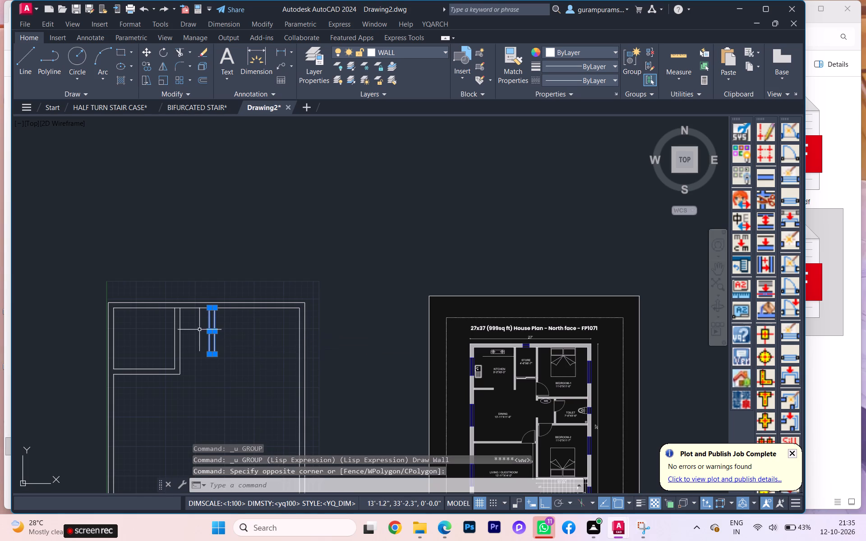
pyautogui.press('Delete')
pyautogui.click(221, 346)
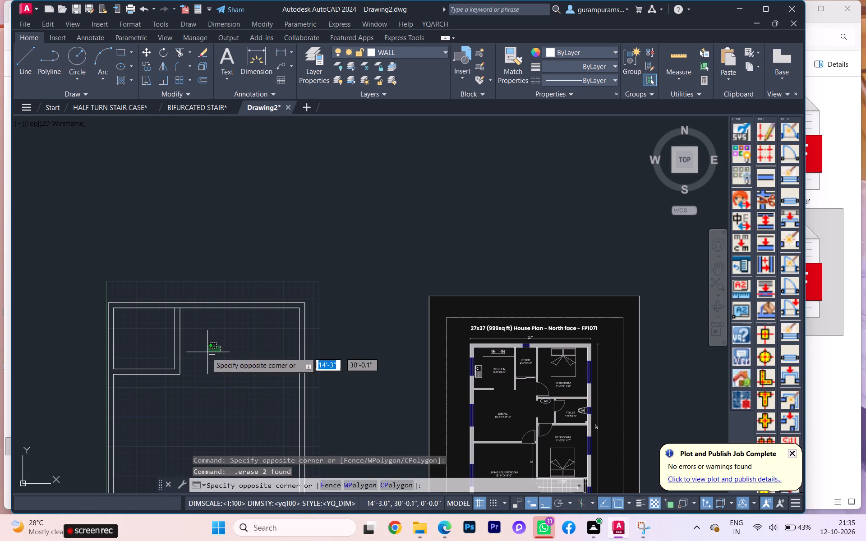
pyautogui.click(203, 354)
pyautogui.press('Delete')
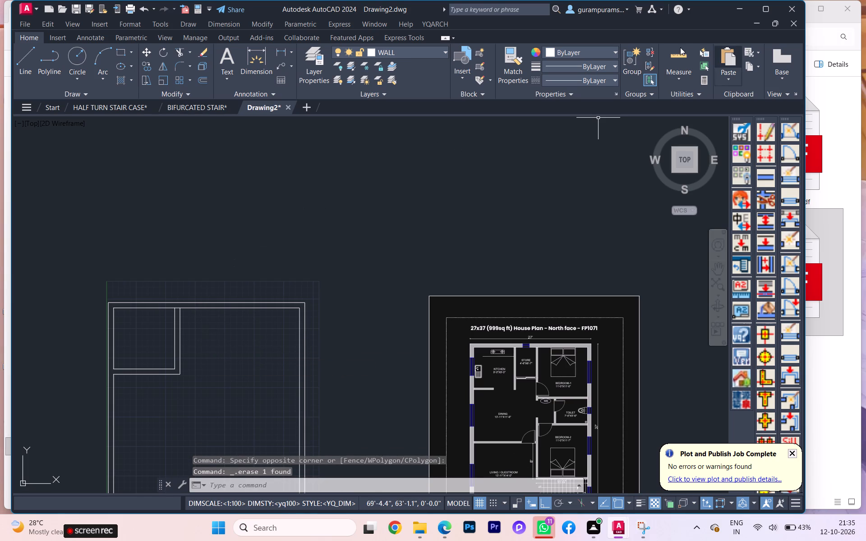
# Measure the kitchen's clear width and height with the Quick measure tool.
pyautogui.click(673, 54)
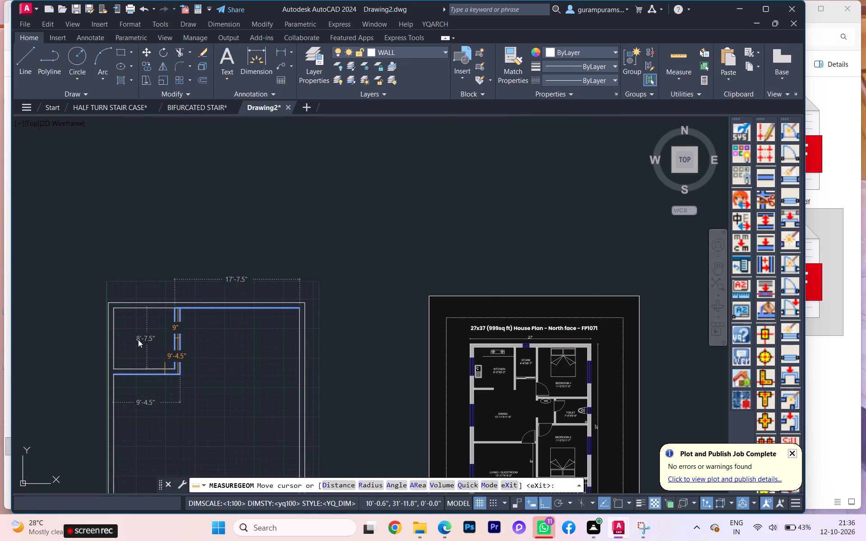
pyautogui.scroll(2, 138, 340)
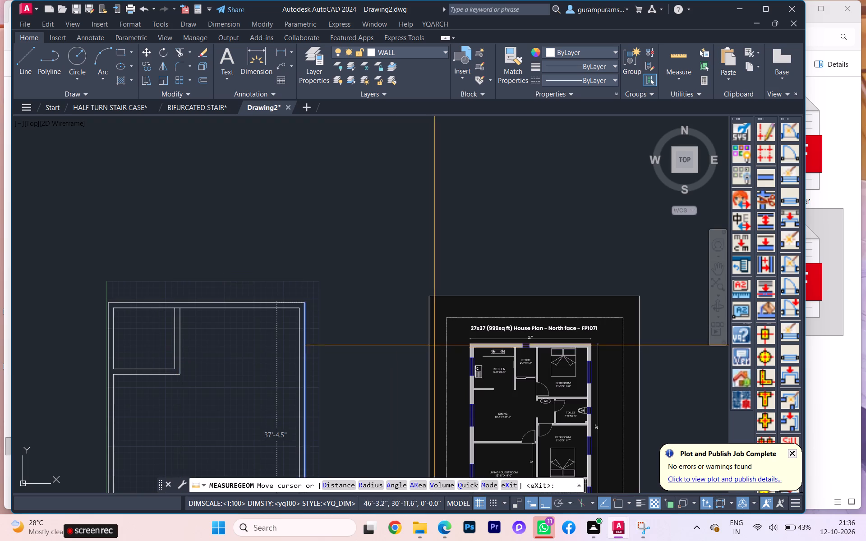
pyautogui.scroll(2, 483, 363)
pyautogui.scroll(-1, 507, 367)
pyautogui.scroll(1, 507, 367)
pyautogui.scroll(-1, 506, 366)
pyautogui.scroll(-4, 216, 362)
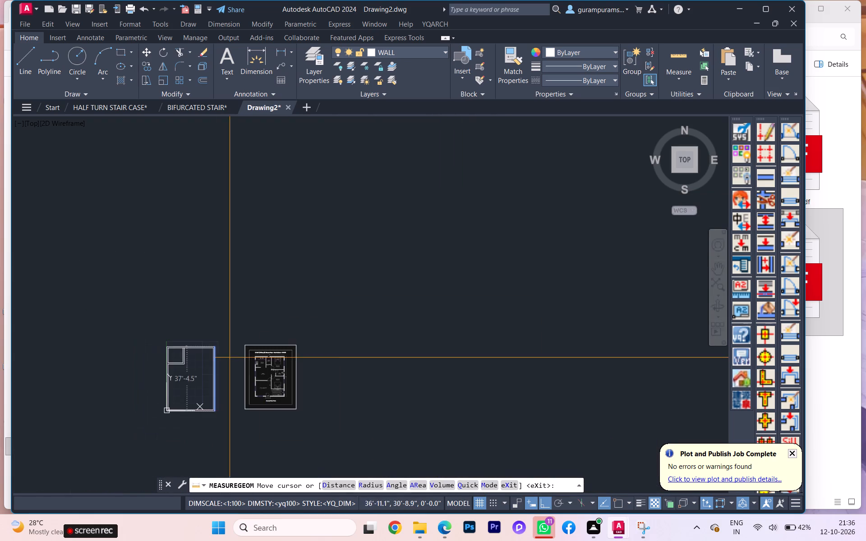
pyautogui.scroll(4, 181, 364)
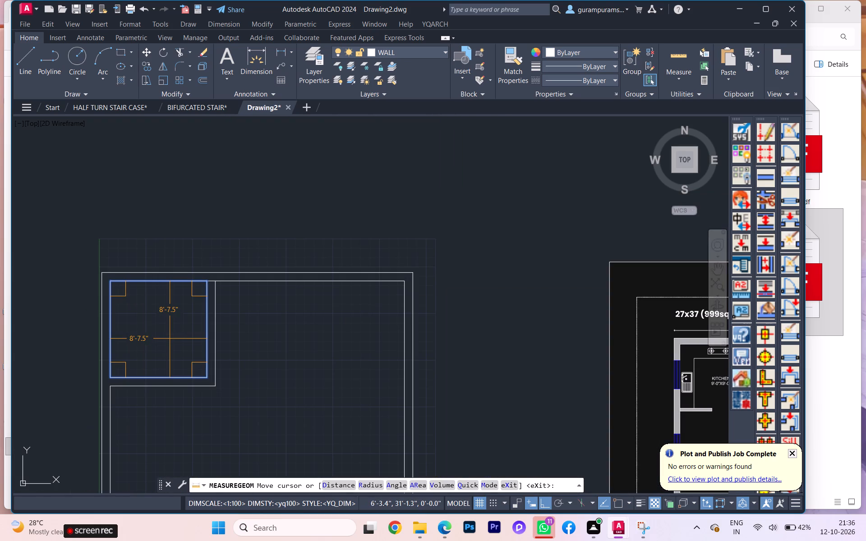
pyautogui.press('Escape')
pyautogui.press('Escape')
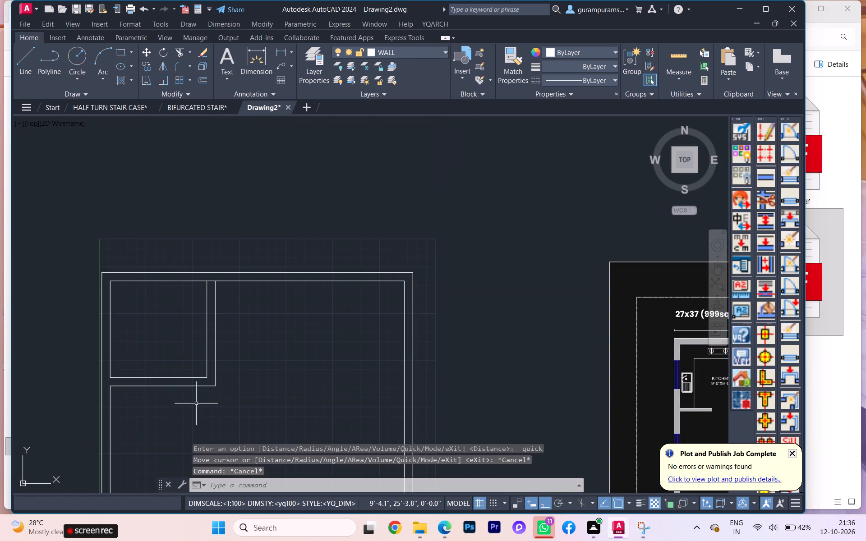
# Undo all the interior wall work, including the kitchen and store walls, back to the bare outer wall rectangle.
pyautogui.hotkey('ctrl', 'z')
pyautogui.hotkey('ctrl', 'z')
pyautogui.hotkey('ctrl', 'z')
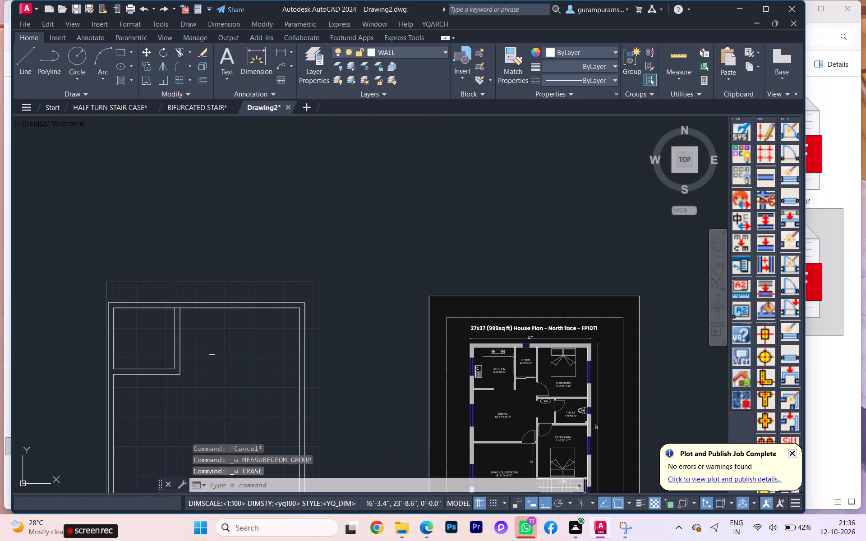
pyautogui.hotkey('ctrl', 'z')
pyautogui.hotkey('ctrl', 'z')
pyautogui.hotkey('ctrl', 'z')
pyautogui.hotkey('ctrl', 'z')
pyautogui.hotkey('ctrl', 'z')
pyautogui.hotkey('ctrl', 'z')
pyautogui.hotkey('ctrl', 'z')
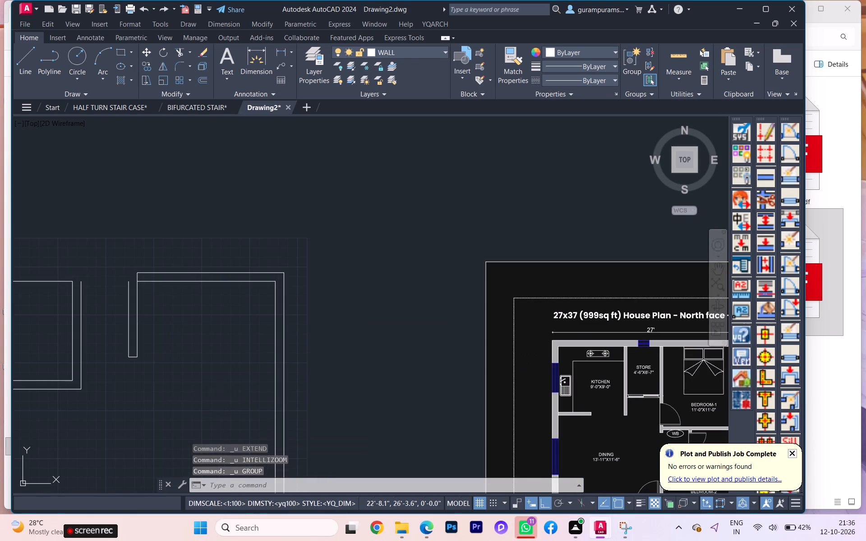
pyautogui.hotkey('ctrl', 'z')
pyautogui.hotkey('ctrl', 'z')
pyautogui.hotkey('ctrl', 'z')
pyautogui.hotkey('ctrl', 'z')
pyautogui.hotkey('ctrl', 'z')
pyautogui.hotkey('ctrl', 'z')
pyautogui.hotkey('ctrl', 'z')
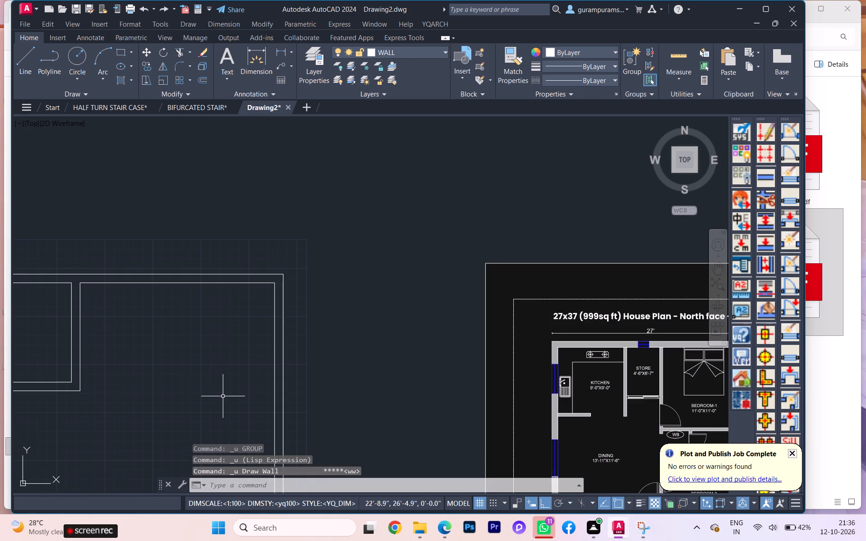
pyautogui.hotkey('ctrl', 'z')
pyautogui.hotkey('ctrl', 'z')
pyautogui.hotkey('ctrl', 'z')
pyautogui.hotkey('ctrl', 'z')
pyautogui.hotkey('ctrl', 'z')
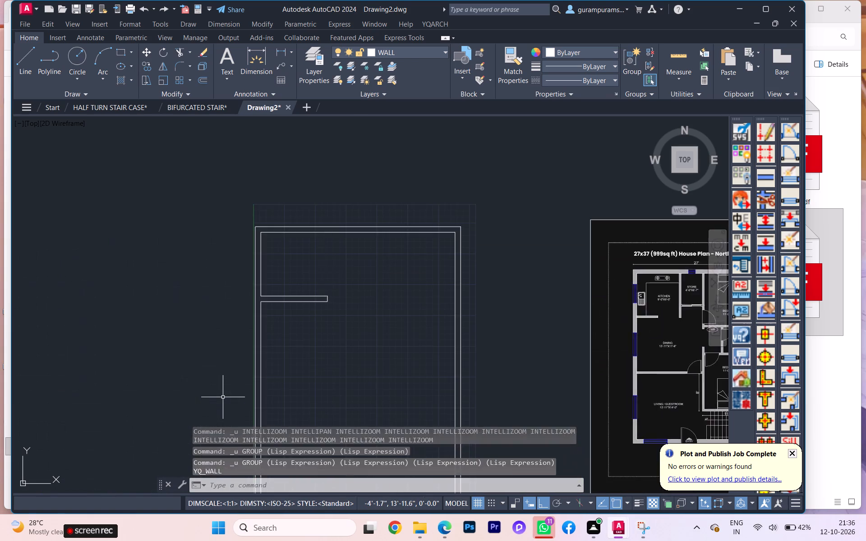
pyautogui.hotkey('ctrl', 'z')
pyautogui.hotkey('ctrl', 'z')
pyautogui.hotkey('ctrl', 'z')
pyautogui.hotkey('ctrl', 'z')
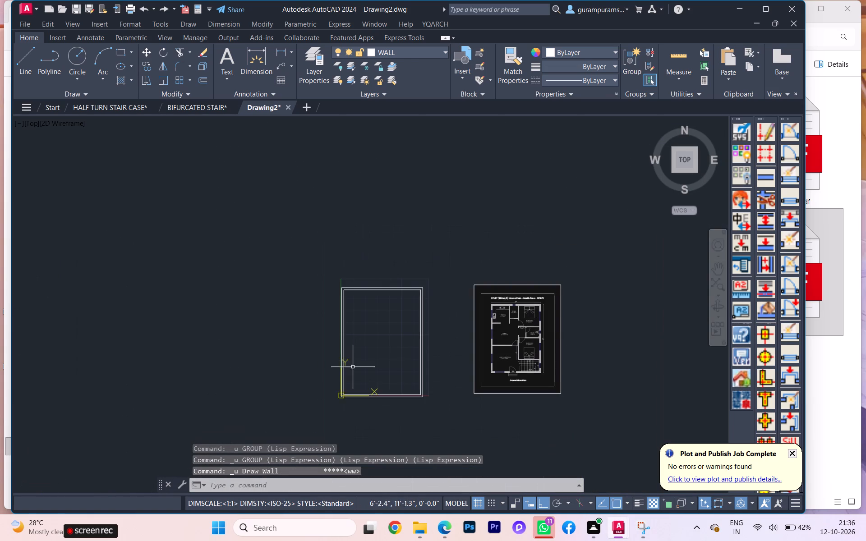
# Offset the north wall's inner line 9' south, and offset the new line 6" further south to form the kitchen's south wall.
pyautogui.scroll(2, 370, 348)
pyautogui.scroll(-2, 355, 345)
pyautogui.moveTo(336, 341); pyautogui.dragTo(278, 348, button='middle')
pyautogui.scroll(2, 313, 282)
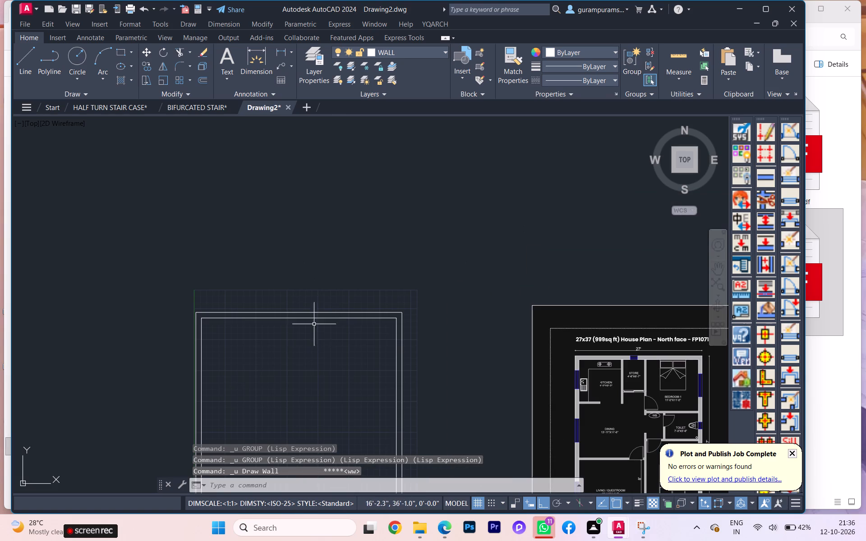
pyautogui.press('o')
pyautogui.press('Return')
pyautogui.press('space')
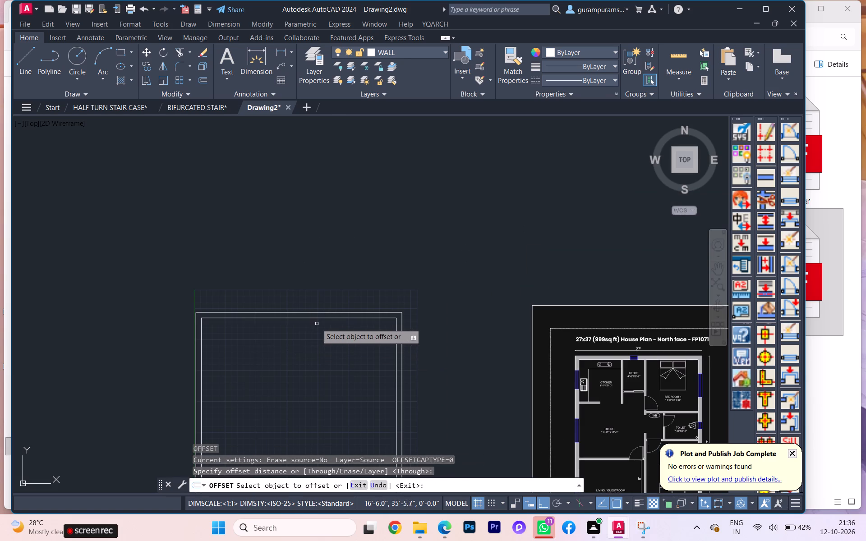
pyautogui.click(319, 317)
pyautogui.scroll(-1, 296, 363)
pyautogui.moveTo(295, 364); pyautogui.dragTo(271, 356, button='middle')
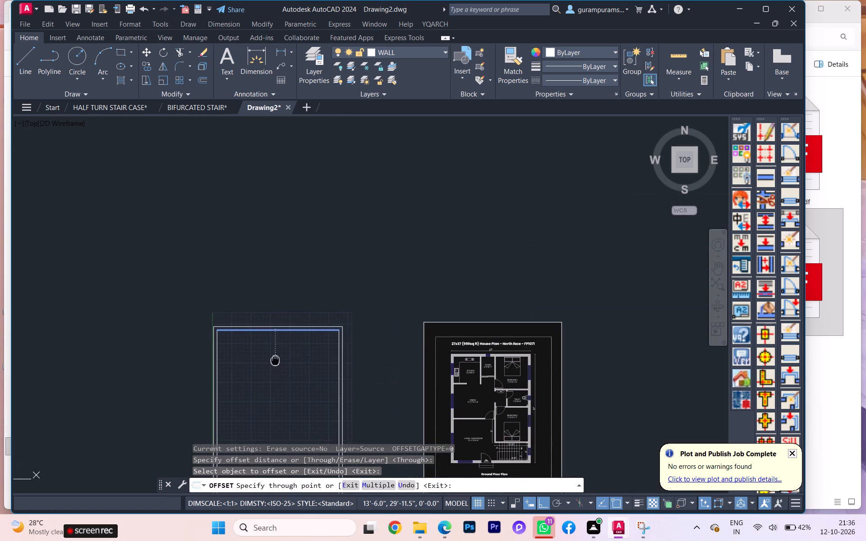
pyautogui.moveTo(271, 356); pyautogui.dragTo(259, 349, button='middle')
pyautogui.scroll(2, 258, 353)
pyautogui.scroll(-2, 258, 353)
pyautogui.moveTo(245, 350); pyautogui.dragTo(242, 348, button='middle')
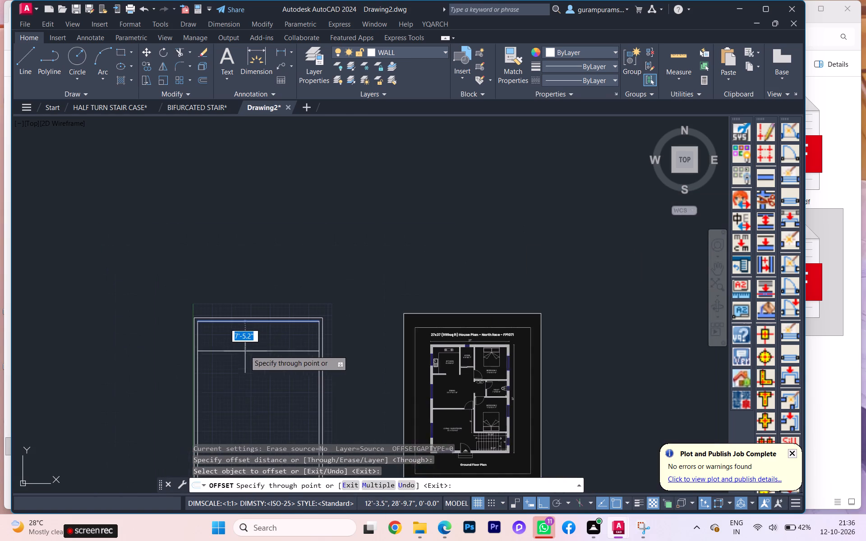
pyautogui.moveTo(242, 348); pyautogui.dragTo(221, 294, button='middle')
pyautogui.scroll(2, 234, 320)
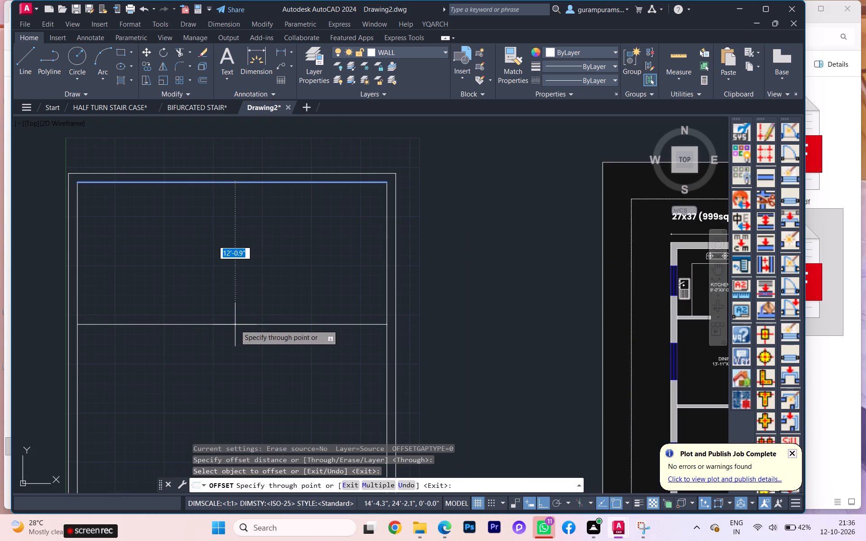
pyautogui.moveTo(232, 324); pyautogui.dragTo(171, 301, button='middle')
pyautogui.write("9'")
pyautogui.press('Return')
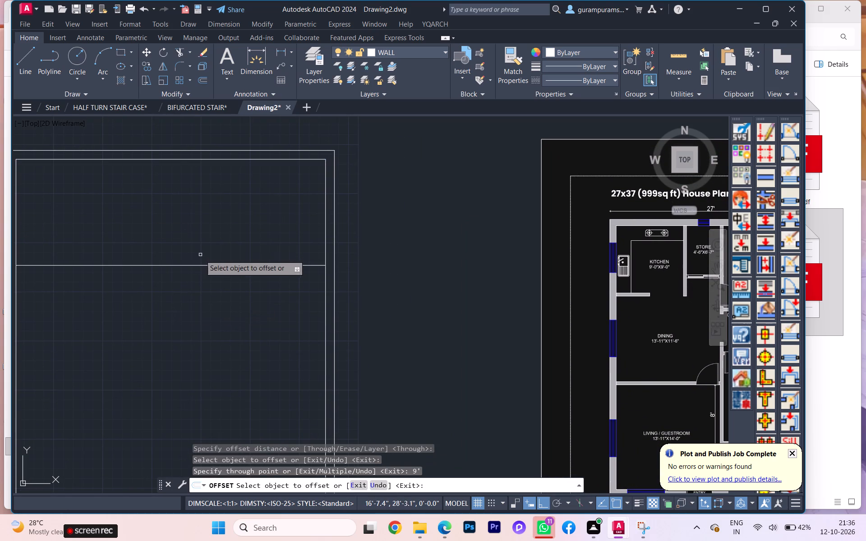
pyautogui.click(200, 264)
pyautogui.press('6')
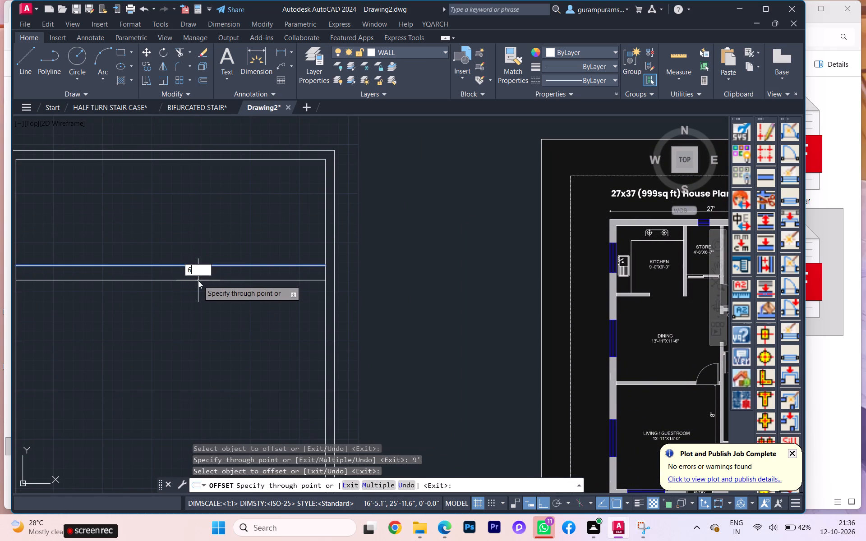
pyautogui.press('Return')
# Offset the east wall's inner line 11' west, and offset the new line 6" further west to form Bedroom-1's west wall.
pyautogui.scroll(-1, 266, 297)
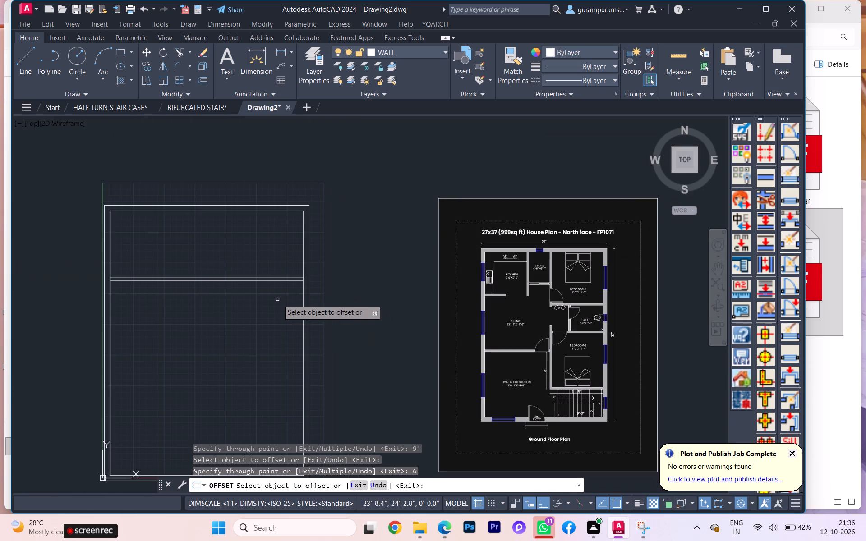
pyautogui.click(303, 292)
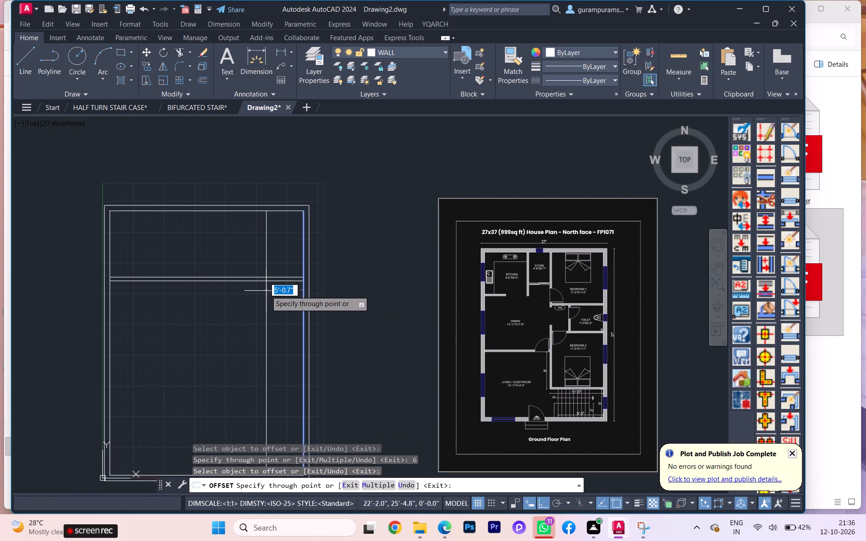
pyautogui.write("11'")
pyautogui.press('Return')
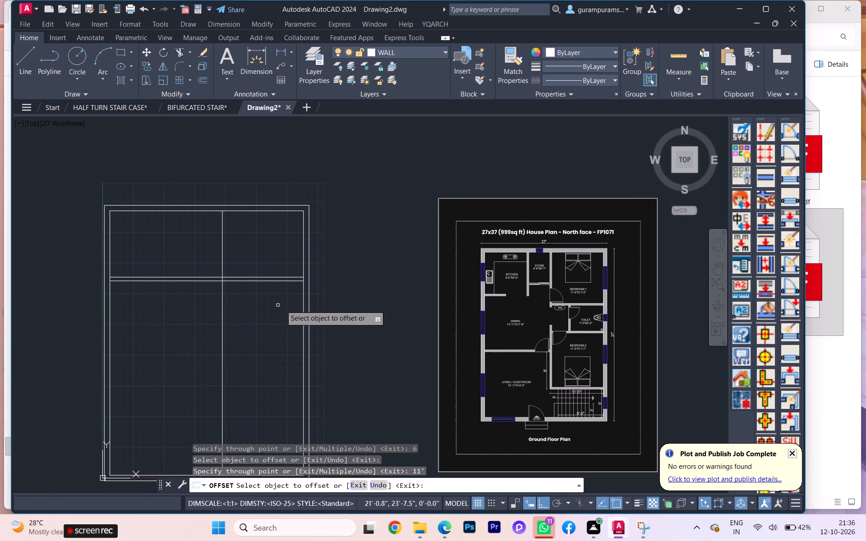
pyautogui.scroll(2, 570, 301)
pyautogui.scroll(-1, 581, 299)
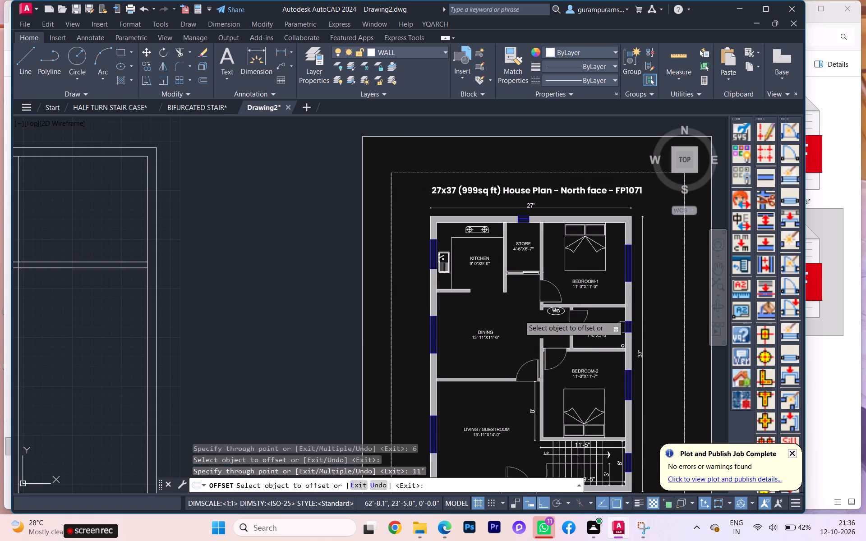
pyautogui.scroll(-2, 290, 319)
pyautogui.scroll(1, 193, 314)
pyautogui.click(179, 314)
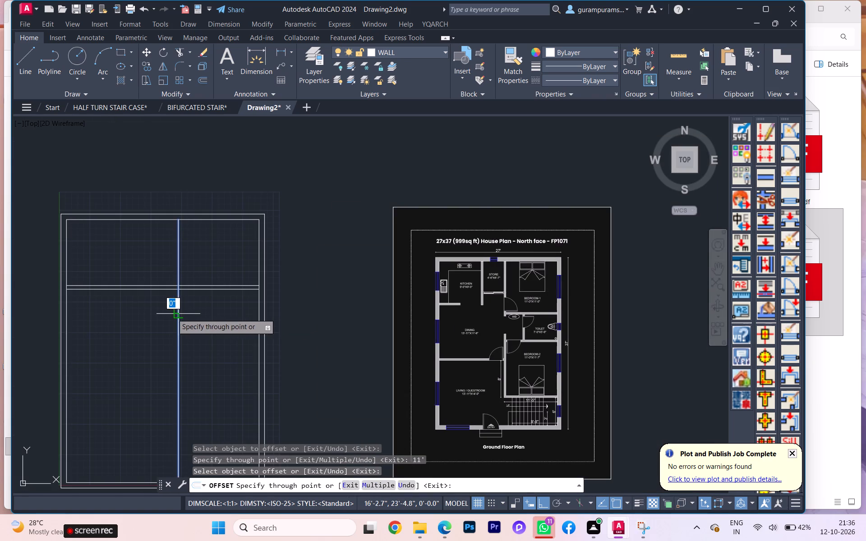
pyautogui.press('6')
pyautogui.press('Return')
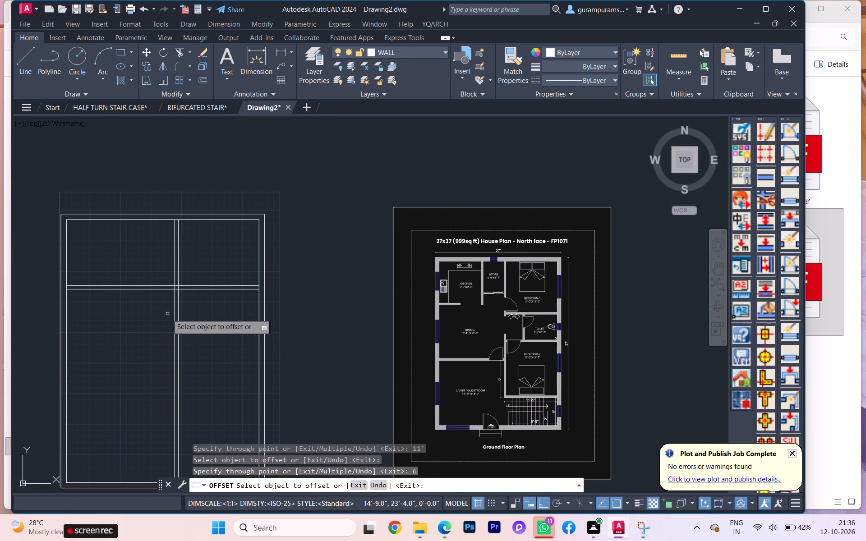
# Offset Bedroom-1's west wall's western line 4'6" west, and offset the new line another 6" west to form the kitchen–store wall.
pyautogui.click(174, 309)
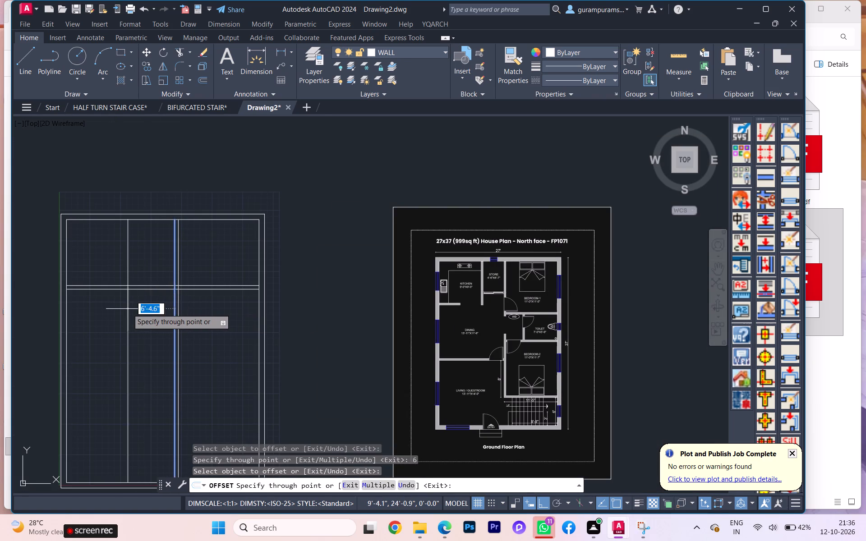
pyautogui.scroll(2, 128, 309)
pyautogui.scroll(-1, 128, 309)
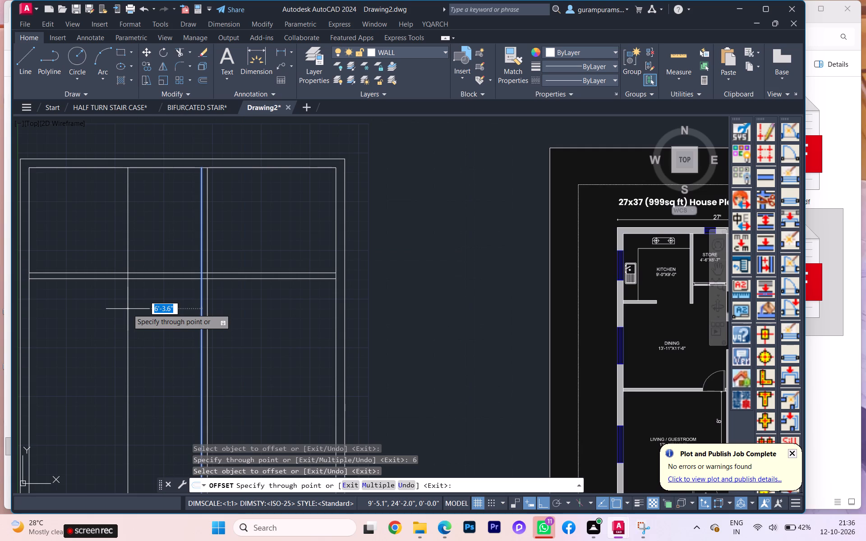
pyautogui.write("4'6")
pyautogui.press('Return')
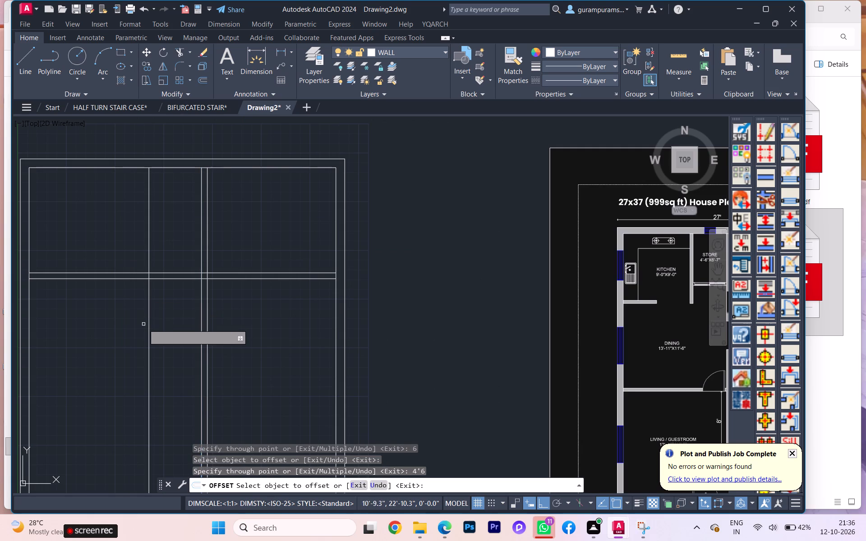
pyautogui.click(147, 323)
pyautogui.press('6')
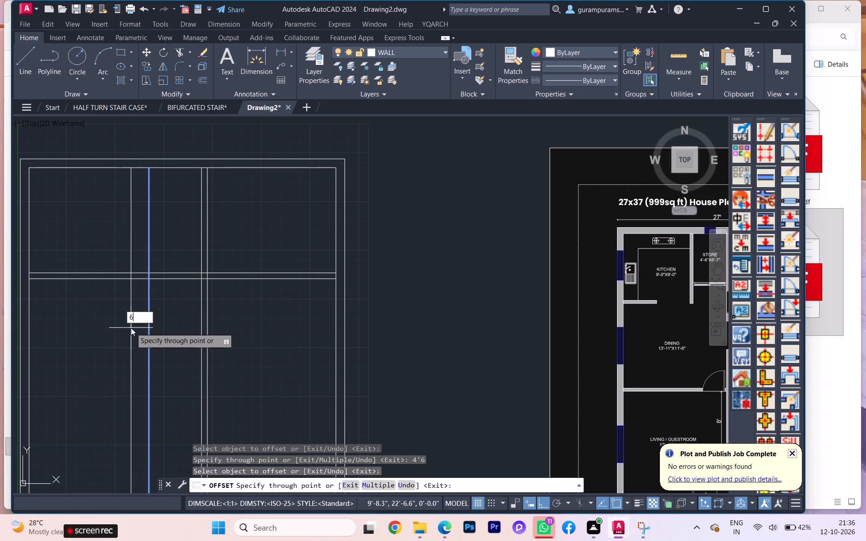
pyautogui.press('Return')
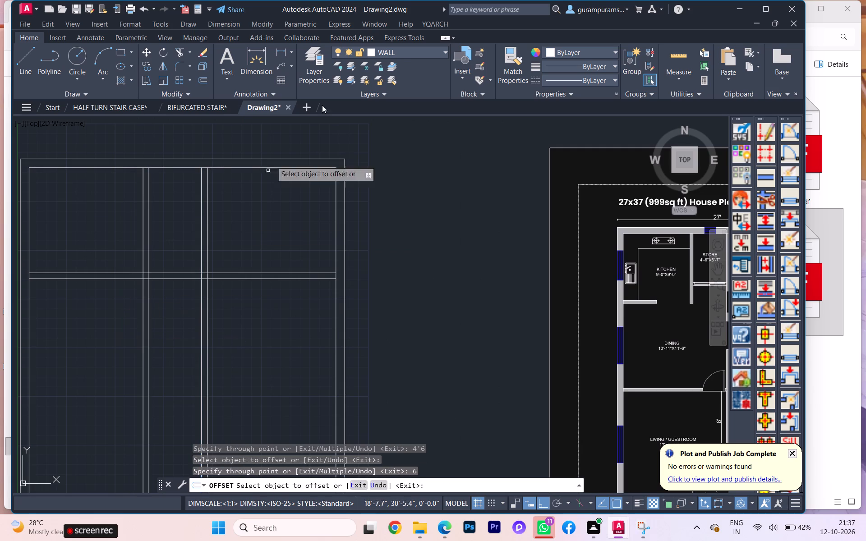
# Measure the kitchen and Bedroom-1 spaces between the offset wall lines.
pyautogui.click(677, 50)
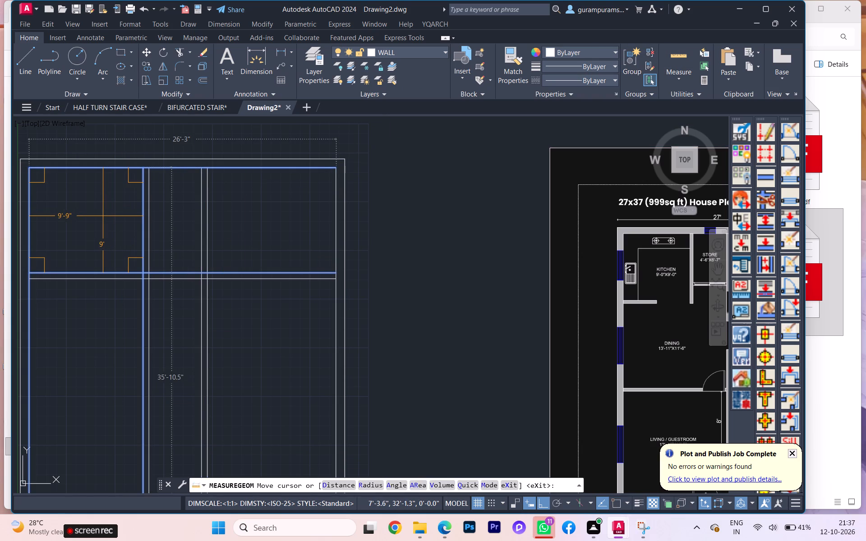
pyautogui.scroll(-1, 100, 220)
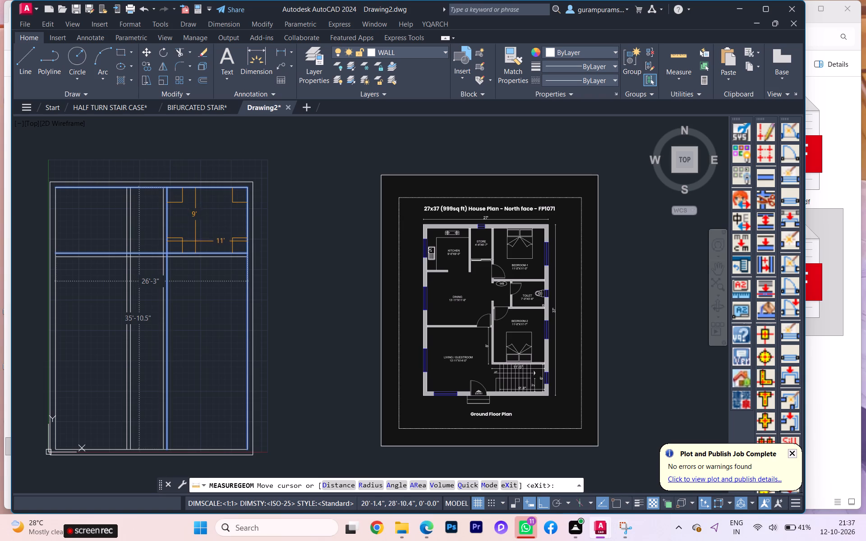
pyautogui.press('Escape')
pyautogui.scroll(1, 180, 254)
pyautogui.click(210, 270)
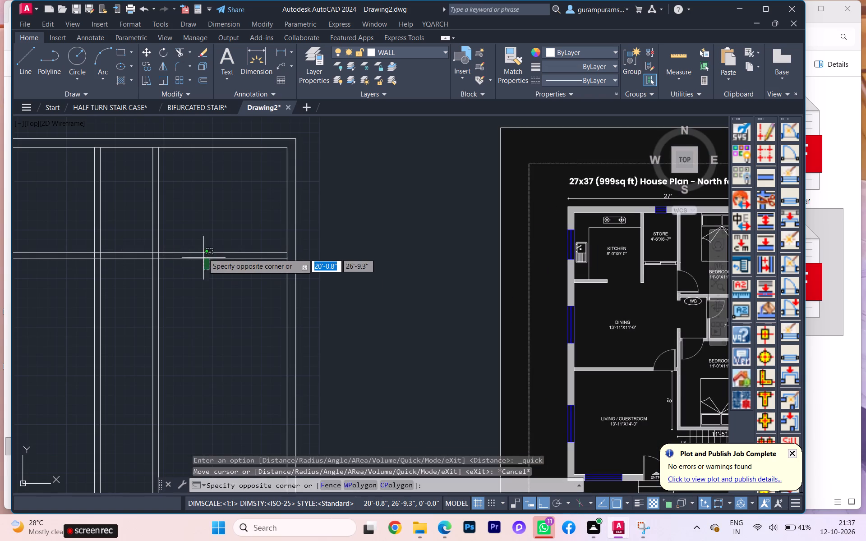
pyautogui.click(203, 248)
pyautogui.press('Escape')
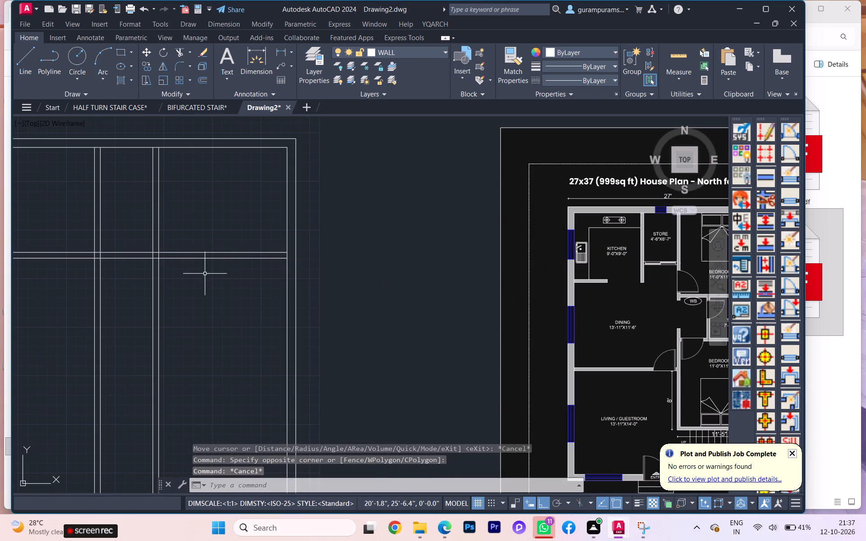
# Trim both lines of the kitchen's south wall east of Bedroom-1's west wall.
pyautogui.scroll(-1, 212, 283)
pyautogui.write('TR')
pyautogui.press('Return')
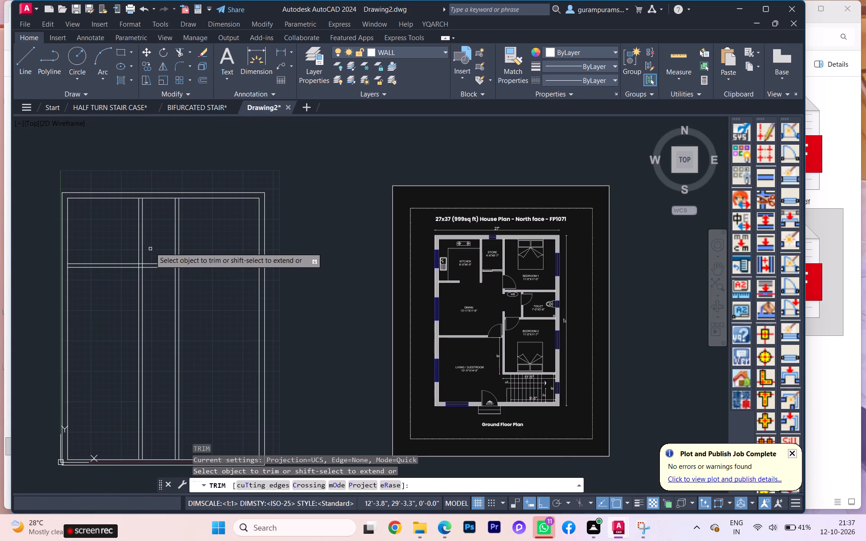
pyautogui.scroll(1, 152, 277)
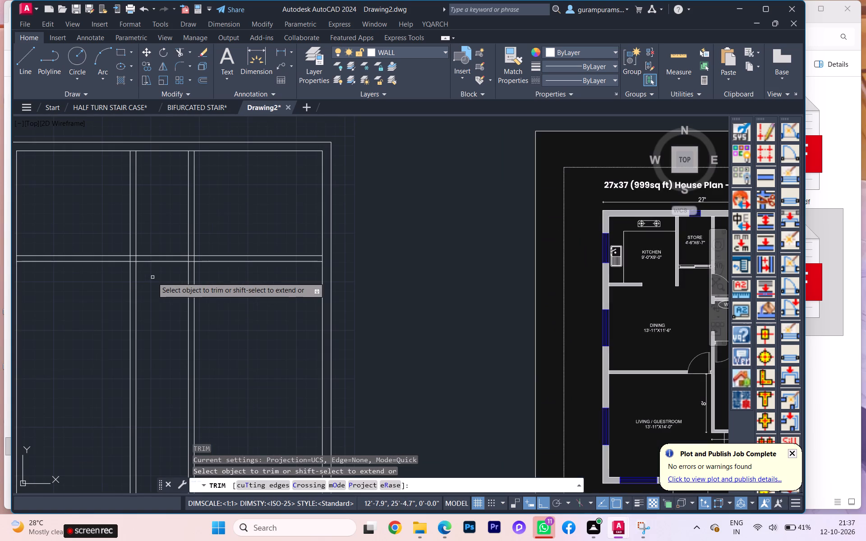
pyautogui.scroll(-1, 152, 277)
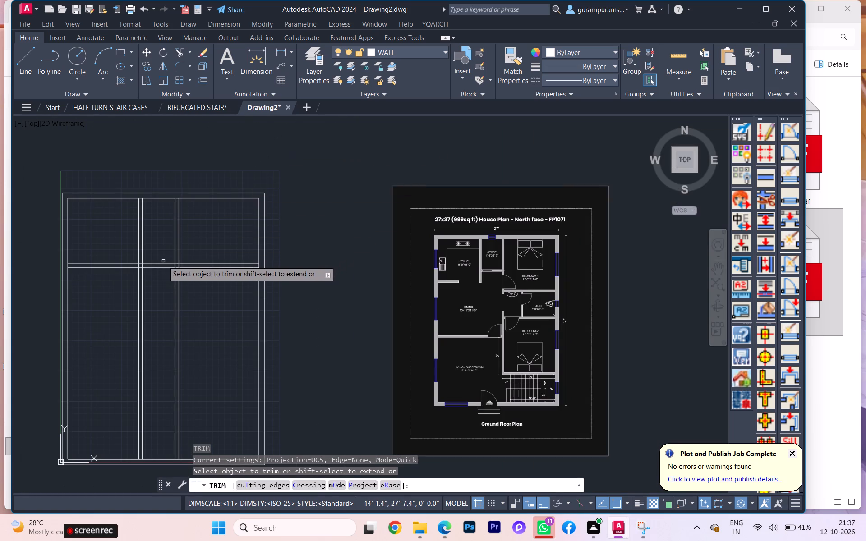
pyautogui.scroll(1, 161, 273)
pyautogui.click(231, 270)
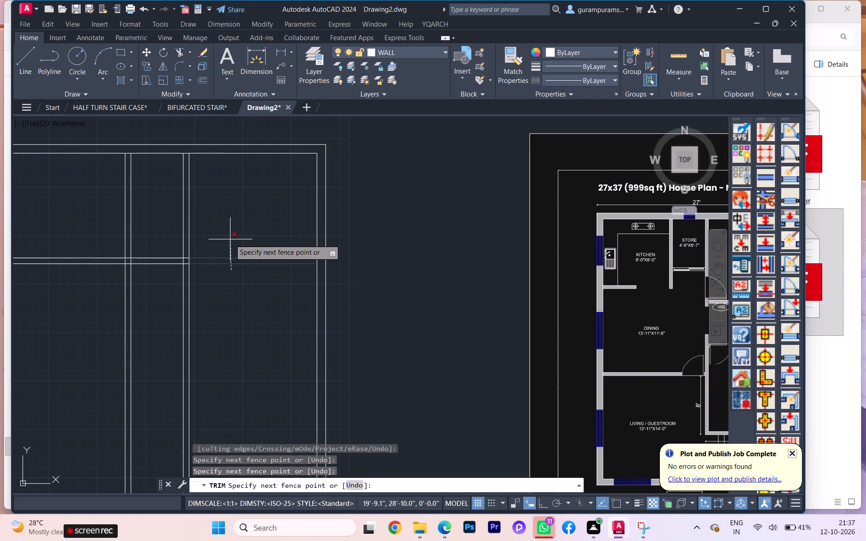
pyautogui.click(230, 239)
pyautogui.scroll(3, 185, 269)
pyautogui.click(189, 264)
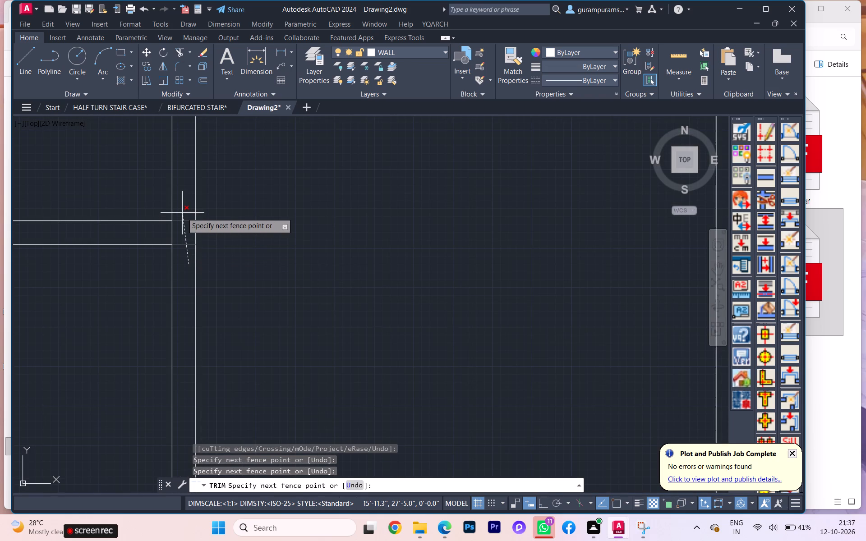
pyautogui.press('Escape')
pyautogui.scroll(-1, 272, 252)
pyautogui.scroll(1, 272, 252)
pyautogui.scroll(-1, 273, 252)
pyautogui.scroll(-2, 230, 297)
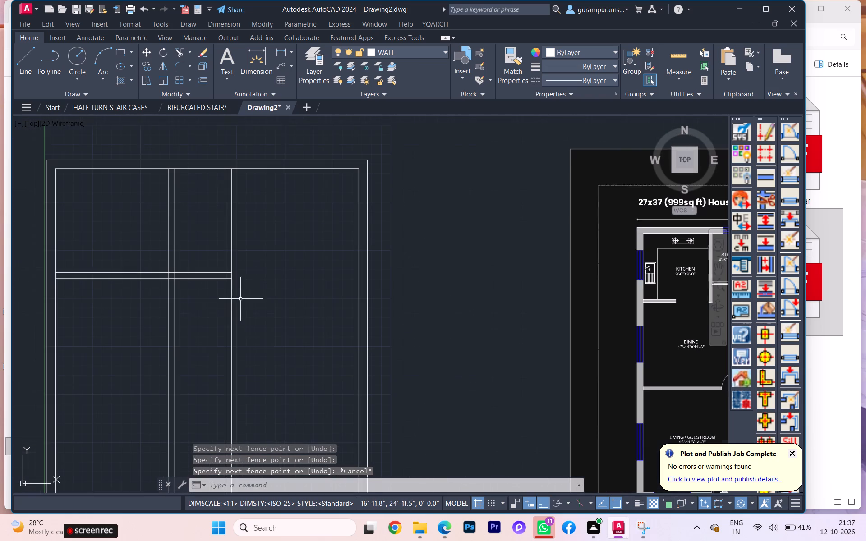
# Trim the kitchen–store wall and Bedroom-1's west wall lines south of the kitchen's south wall.
pyautogui.press('space')
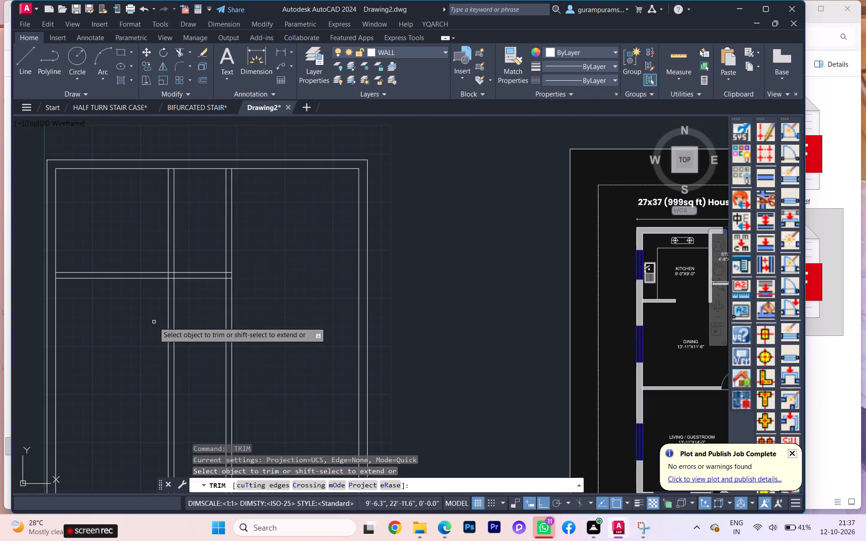
pyautogui.click(140, 322)
pyautogui.click(263, 328)
pyautogui.scroll(-4, 250, 319)
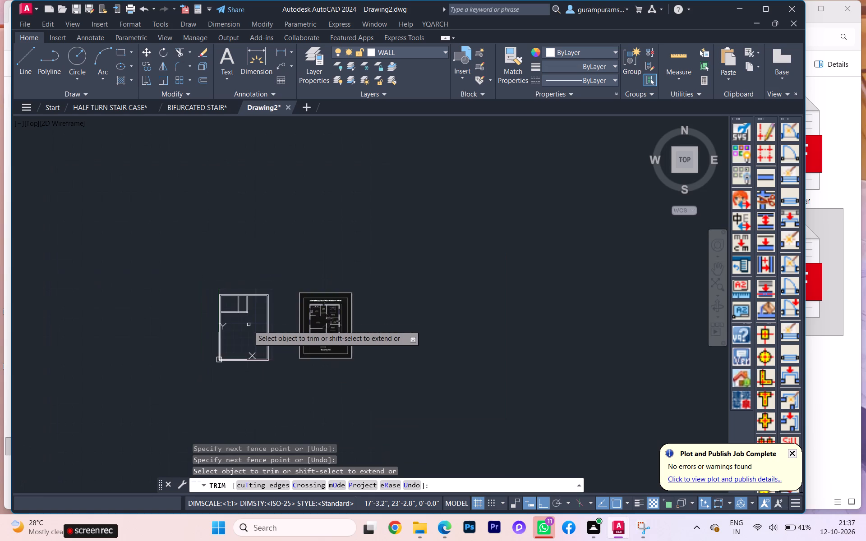
pyautogui.scroll(4, 248, 330)
pyautogui.scroll(1, 230, 267)
pyautogui.scroll(-2, 225, 251)
pyautogui.moveTo(225, 251); pyautogui.dragTo(224, 266, button='middle')
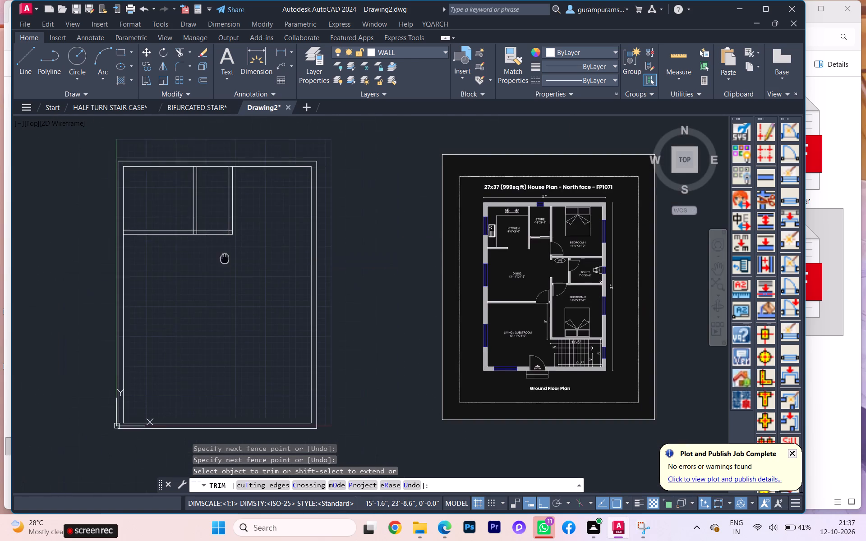
pyautogui.moveTo(224, 266); pyautogui.dragTo(222, 276, button='middle')
pyautogui.press('Escape')
# Run a quick measure on the trimmed wall layout.
pyautogui.click(675, 48)
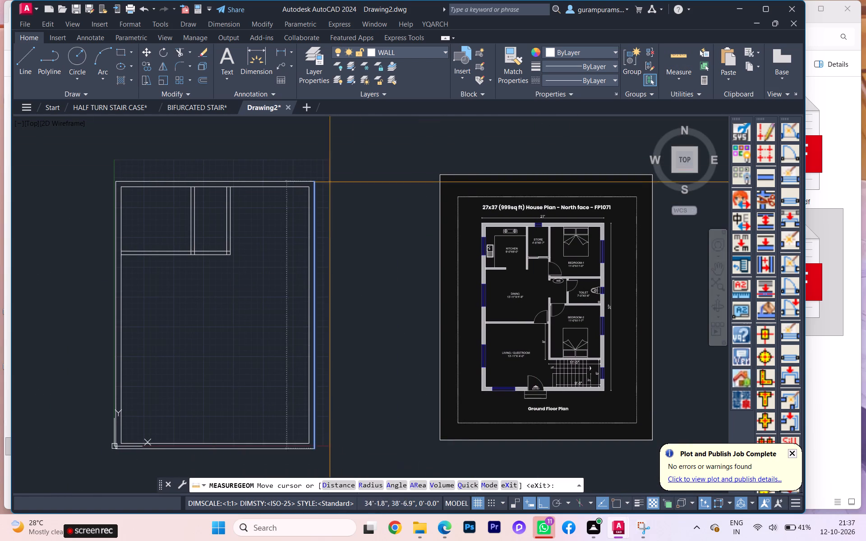
pyautogui.scroll(1, 186, 222)
pyautogui.press('Escape')
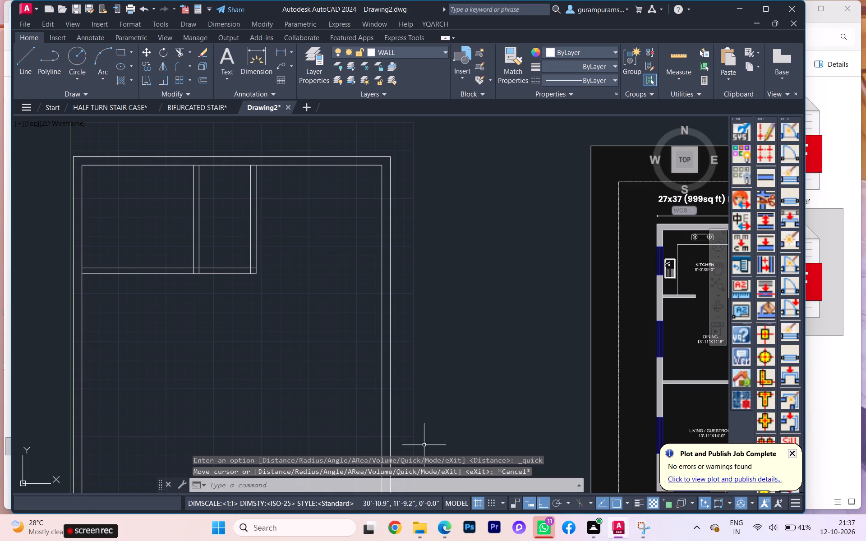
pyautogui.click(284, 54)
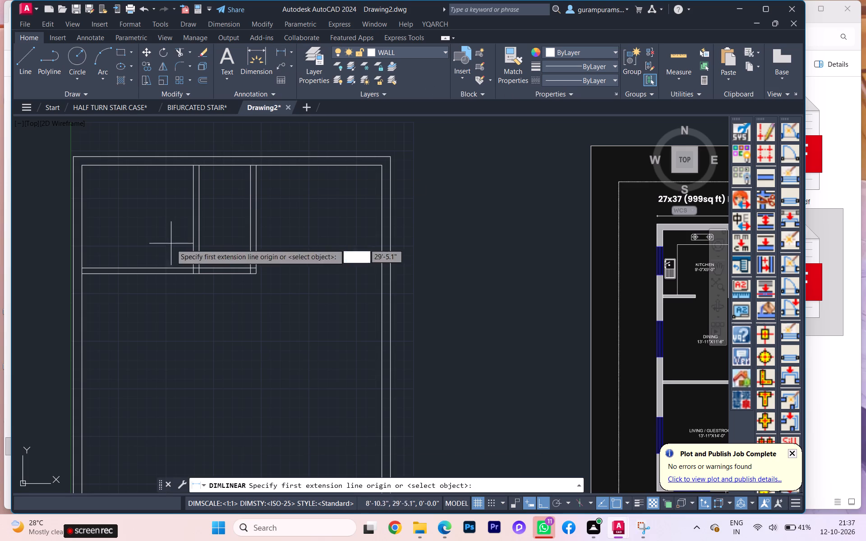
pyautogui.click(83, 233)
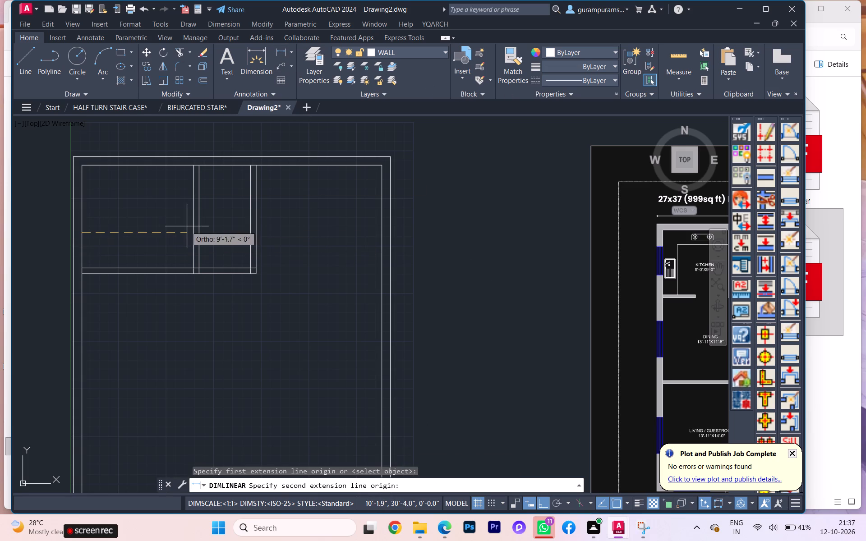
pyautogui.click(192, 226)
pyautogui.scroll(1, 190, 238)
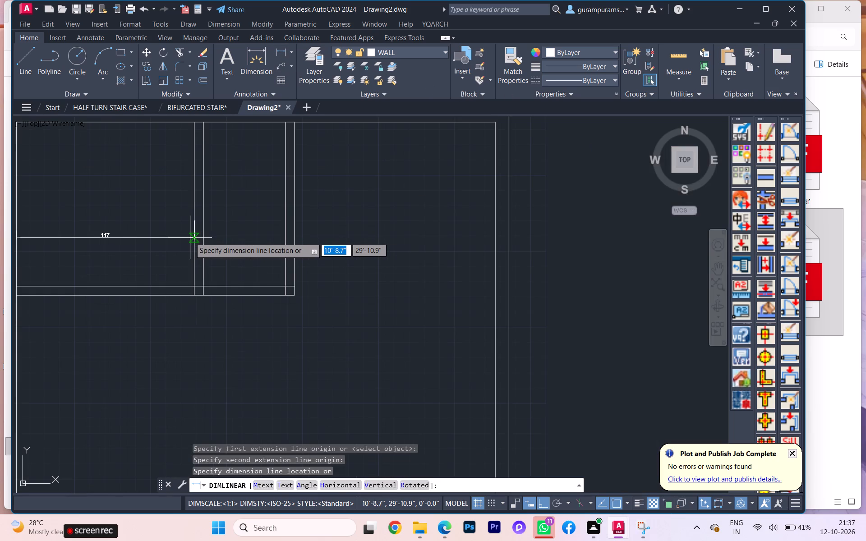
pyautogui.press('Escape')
# Set the ISO-25 dimension style's primary unit format to Engineering and make the style current.
pyautogui.press('d')
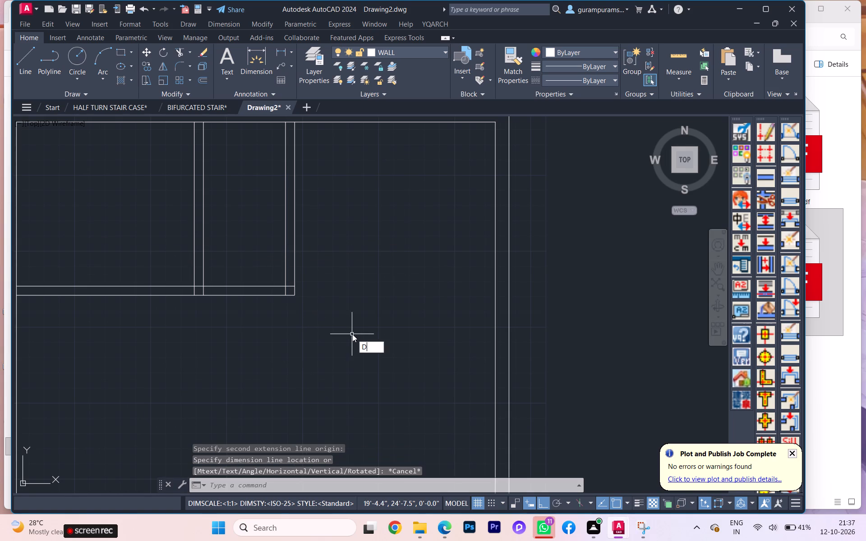
pyautogui.press('Return')
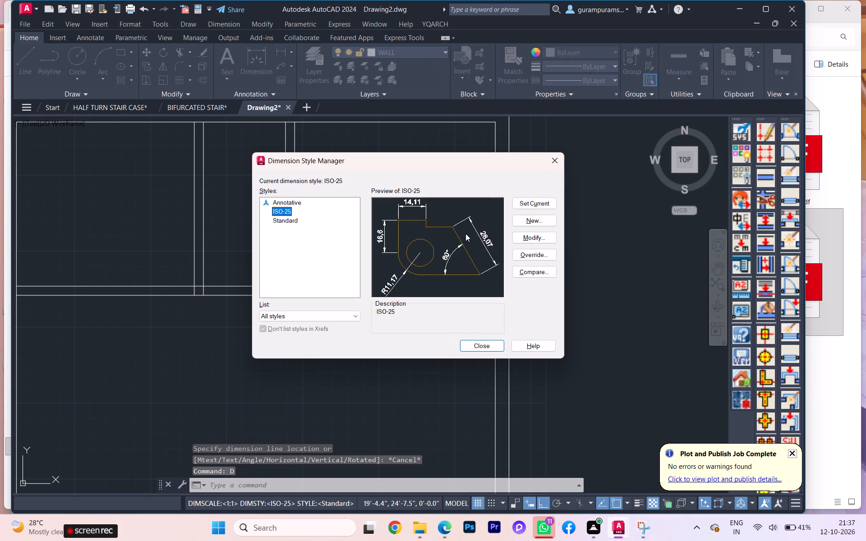
pyautogui.click(539, 235)
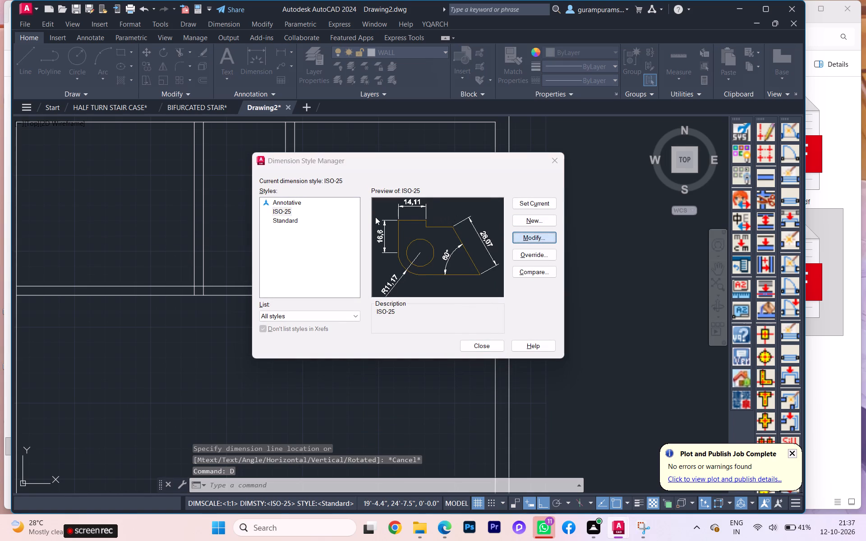
pyautogui.click(390, 170)
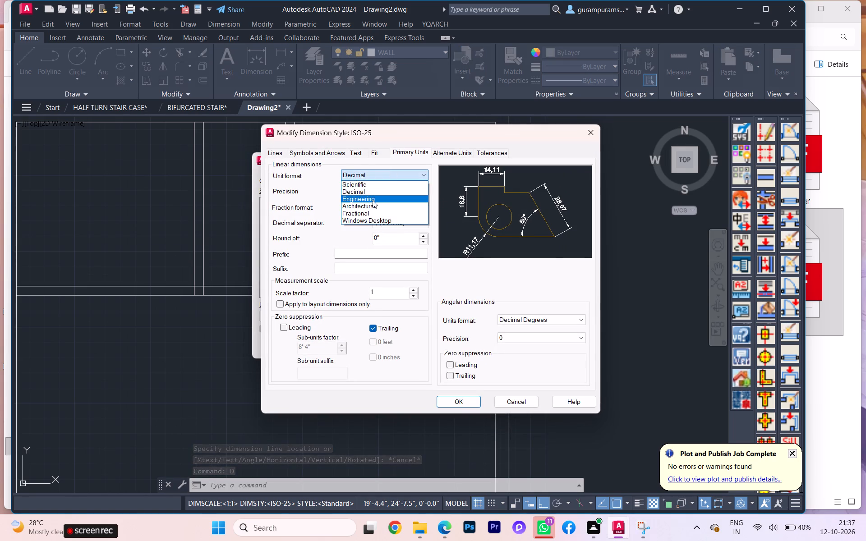
pyautogui.click(373, 200)
pyautogui.click(376, 193)
pyautogui.click(371, 207)
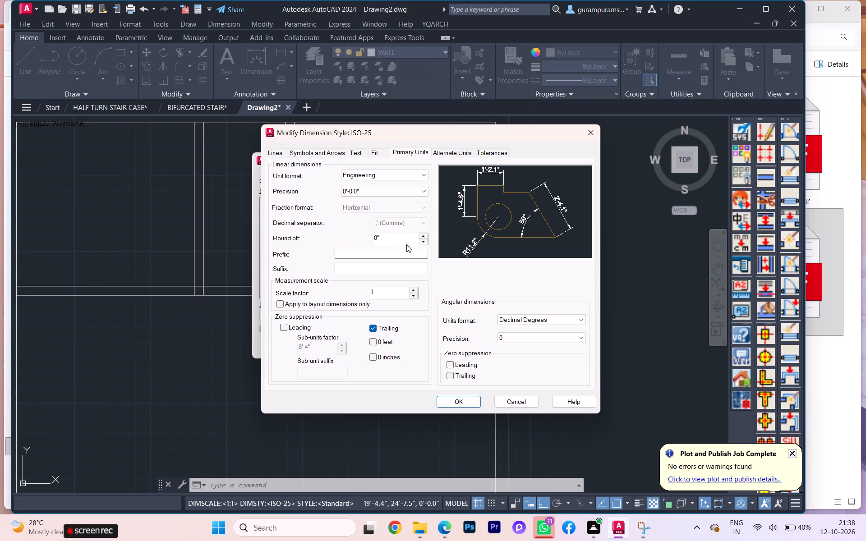
pyautogui.click(465, 404)
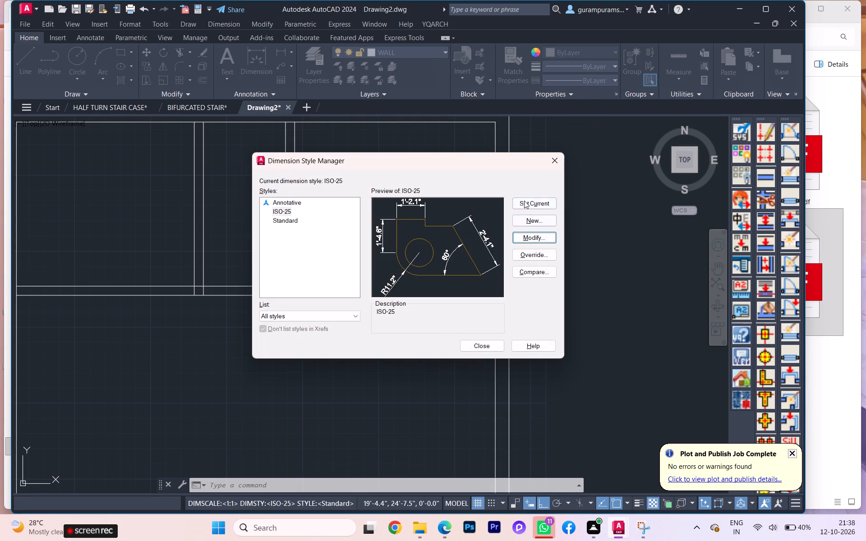
pyautogui.click(524, 201)
pyautogui.click(474, 348)
# Review the drawing units' length type, precision and insertion scale.
pyautogui.press('u')
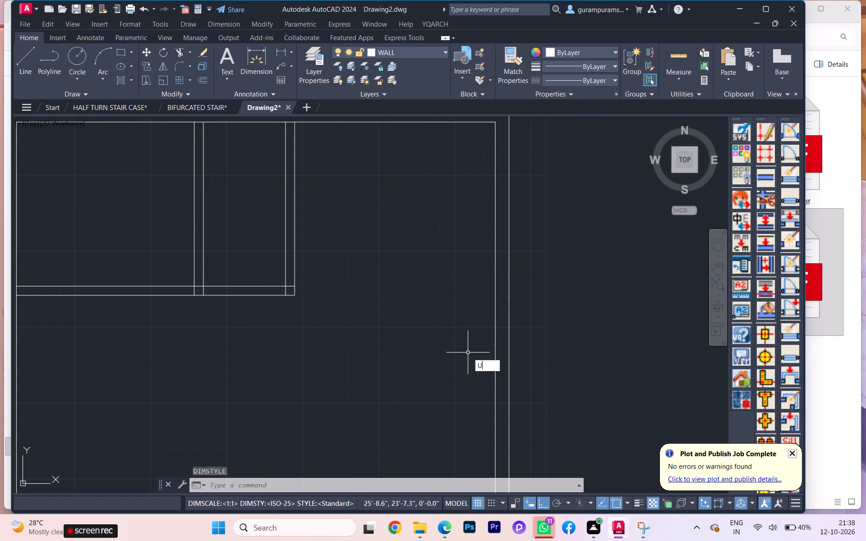
pyautogui.press('n')
pyautogui.press('Return')
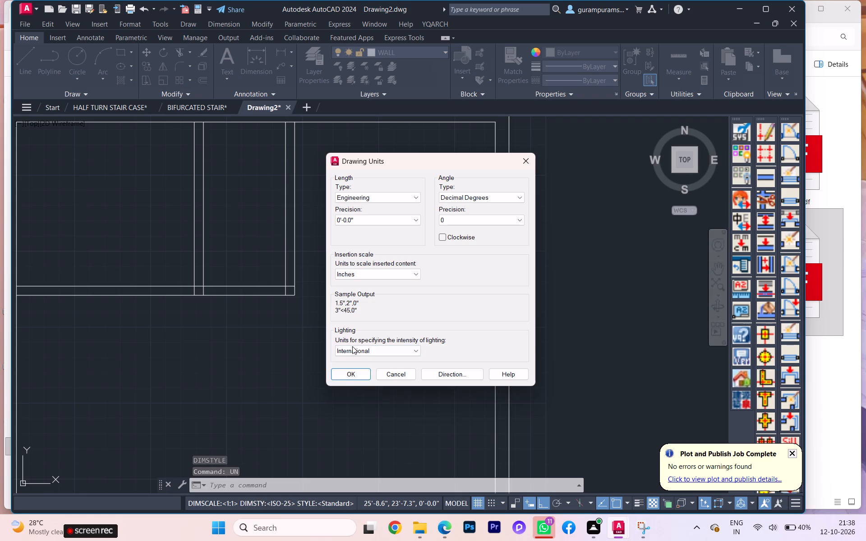
pyautogui.click(352, 379)
# Measure the kitchen, store and Bedroom-1 spaces to check them against the reference plan.
pyautogui.click(678, 47)
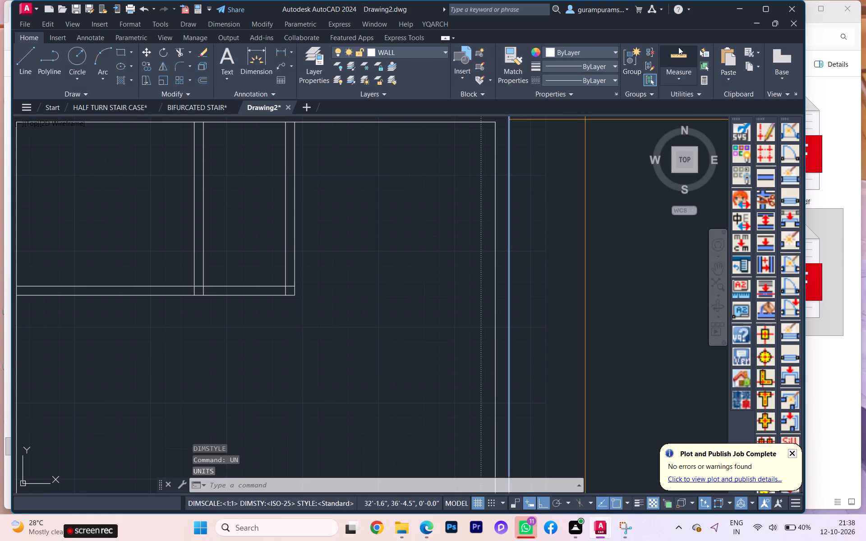
pyautogui.scroll(-3, 690, 112)
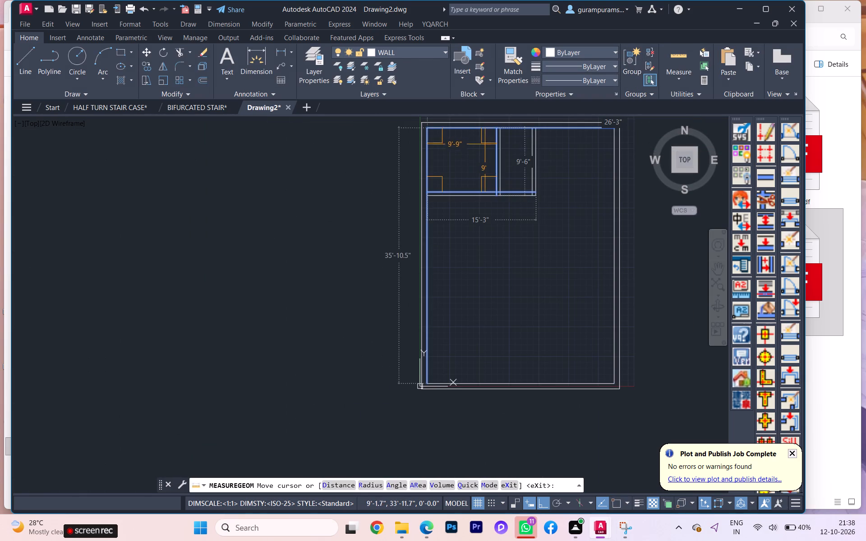
pyautogui.scroll(-1, 481, 148)
pyautogui.moveTo(461, 164); pyautogui.dragTo(409, 199, button='middle')
pyautogui.scroll(2, 451, 188)
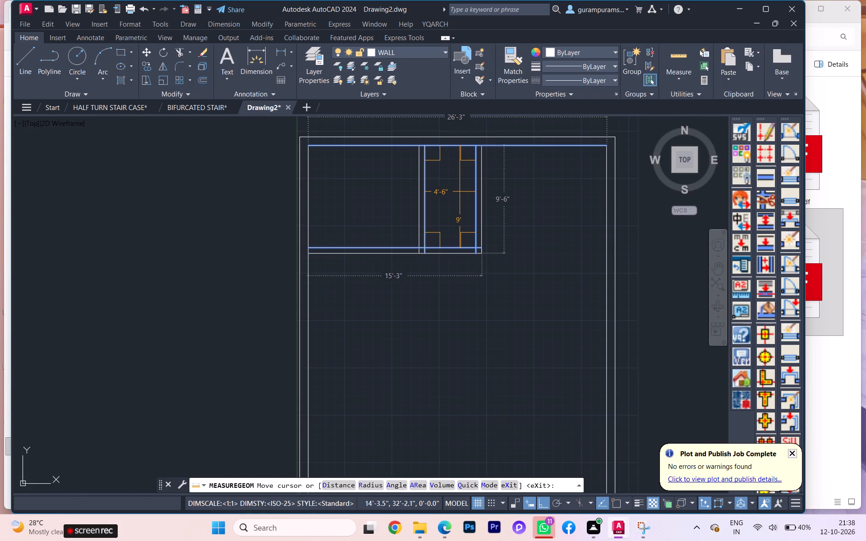
pyautogui.moveTo(460, 193); pyautogui.dragTo(378, 235, button='middle')
pyautogui.scroll(-1, 460, 193)
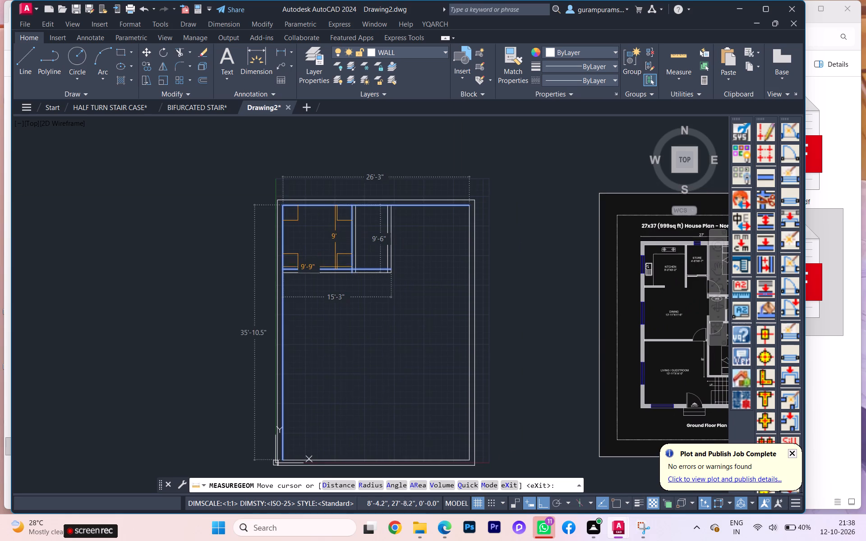
pyautogui.scroll(-1, 335, 268)
pyautogui.scroll(2, 421, 271)
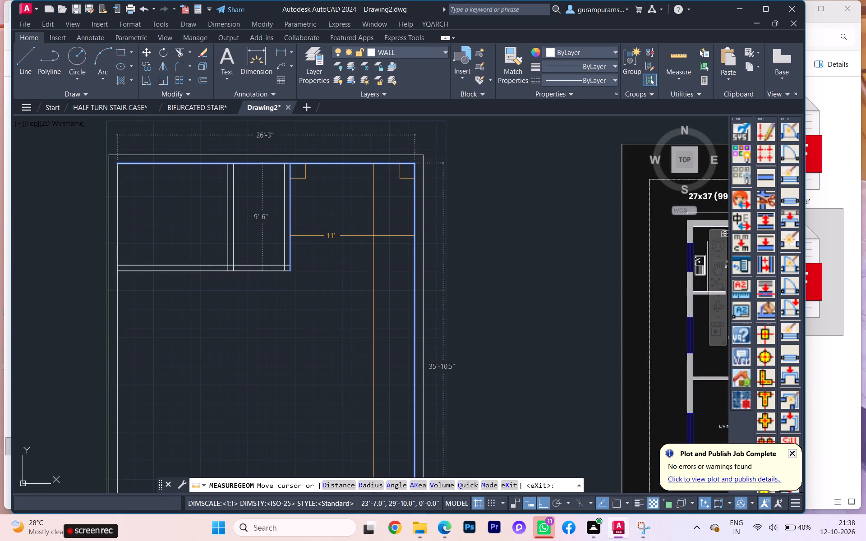
pyautogui.scroll(-1, 373, 236)
pyautogui.press('Escape')
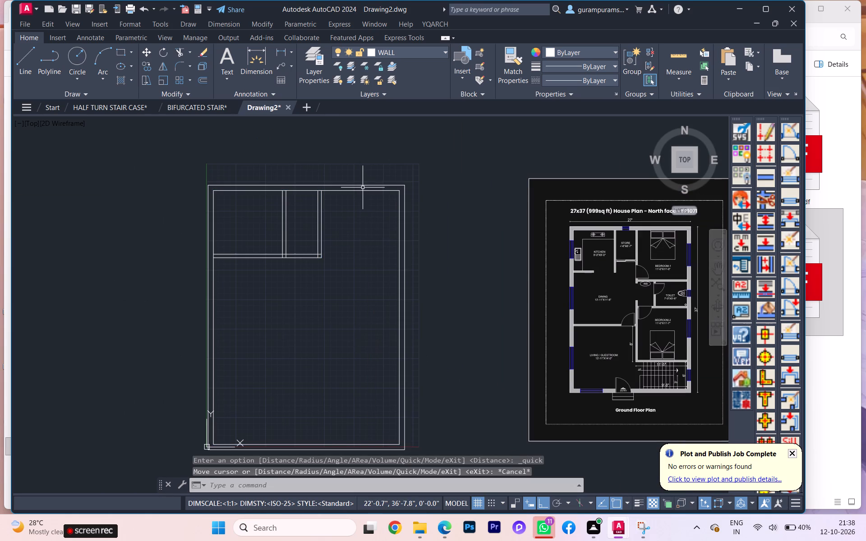
# Offset the inner line of the north exterior wall 11' into the plan for Bedroom-1's depth.
pyautogui.click(361, 193)
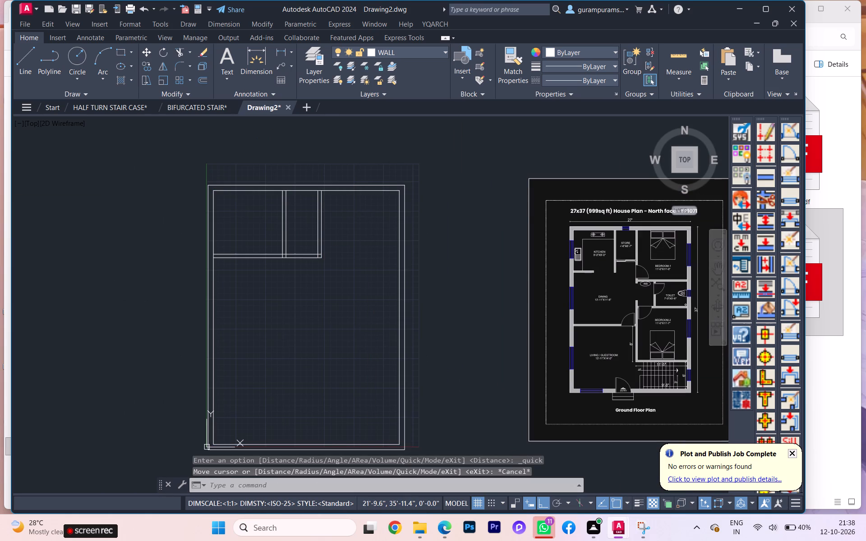
pyautogui.click(362, 189)
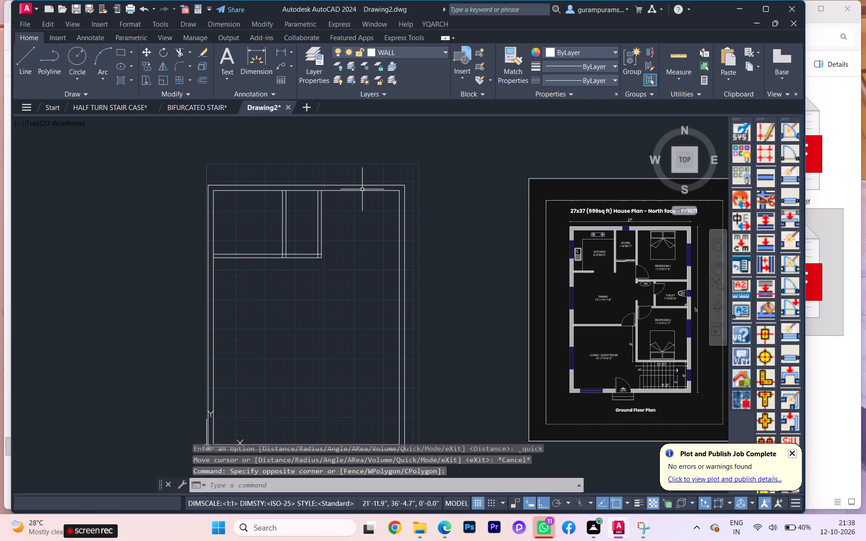
pyautogui.click(358, 192)
pyautogui.press('o')
pyautogui.press('Return')
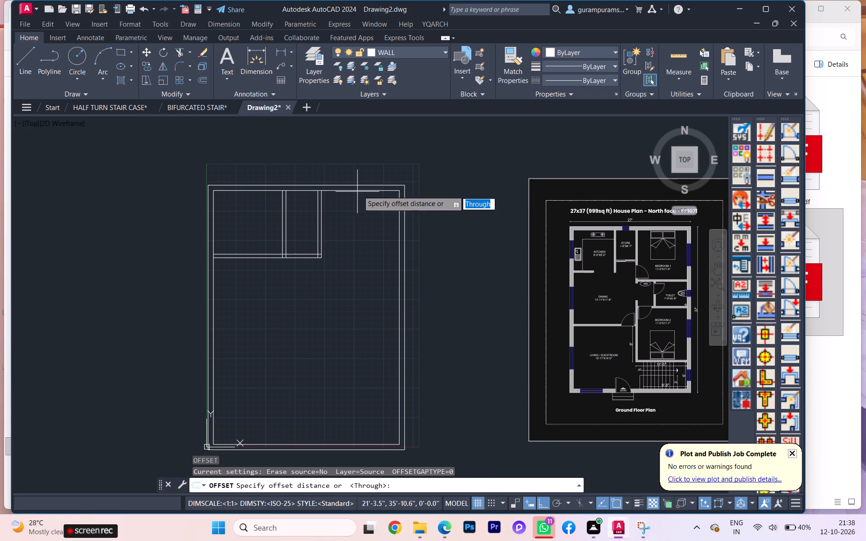
pyautogui.click(358, 190)
pyautogui.write("11'")
pyautogui.press('Return')
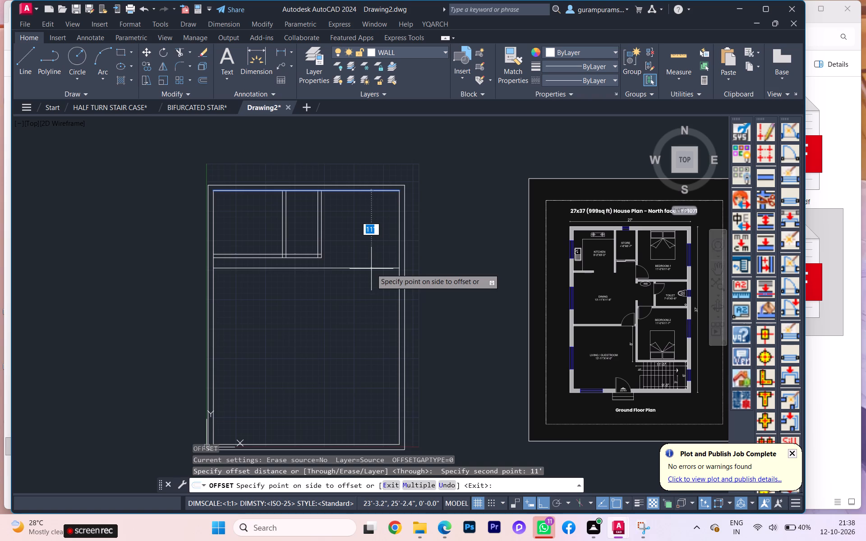
pyautogui.press('Escape')
pyautogui.press('space')
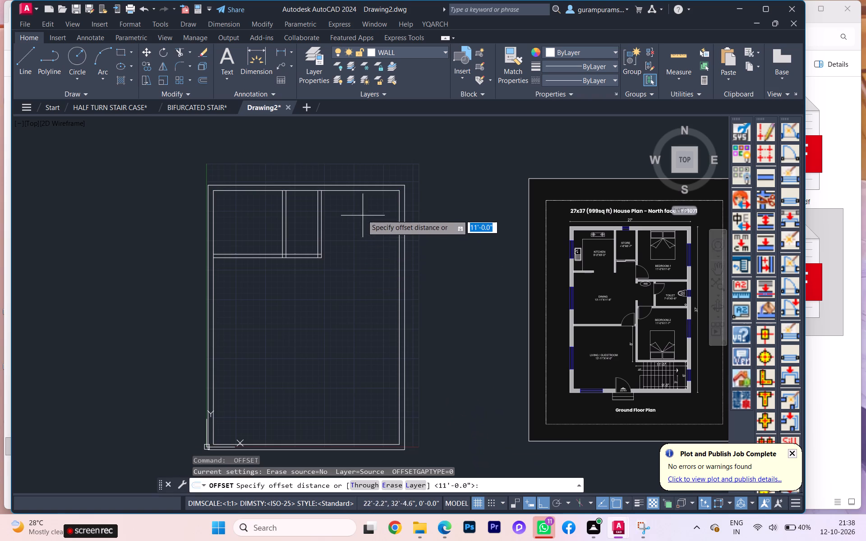
pyautogui.press('space')
pyautogui.click(360, 191)
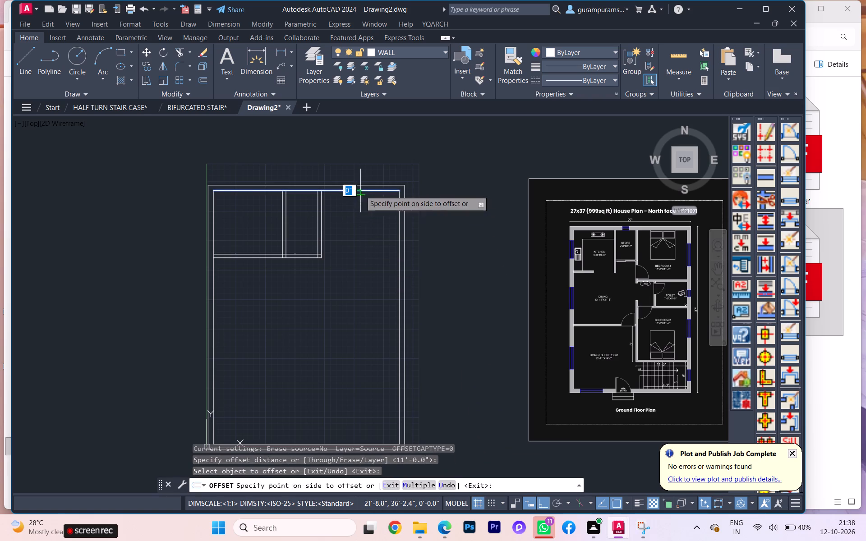
pyautogui.click(360, 223)
pyautogui.press('Return')
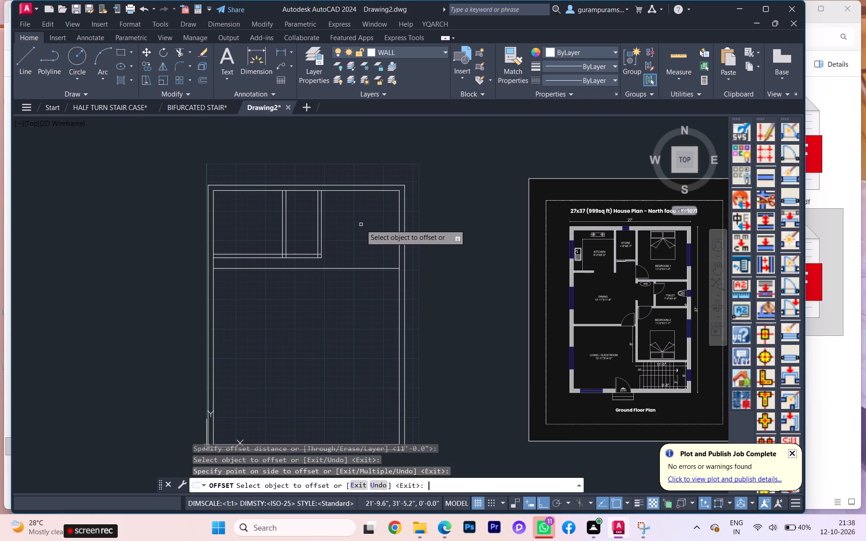
# Offset the new Bedroom-1 boundary line 6" away from the room to form the wall thickness.
pyautogui.press('space')
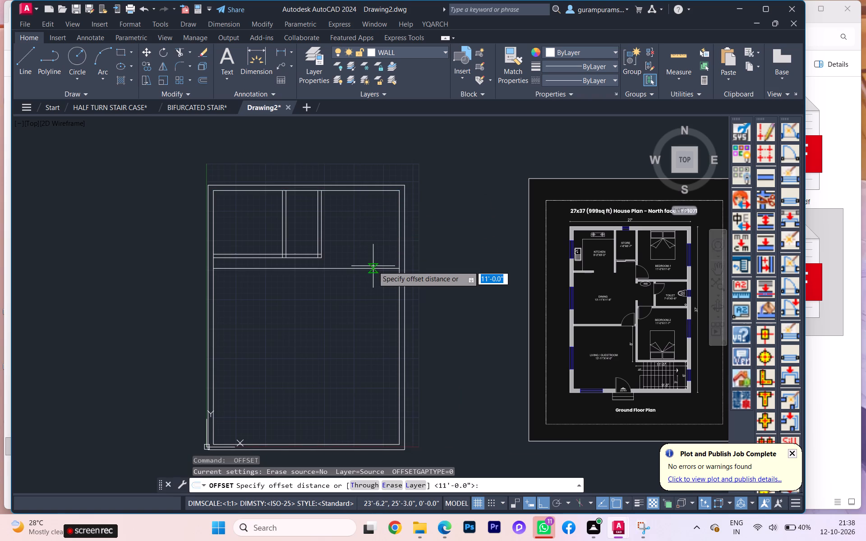
pyautogui.press('space')
pyautogui.click(372, 268)
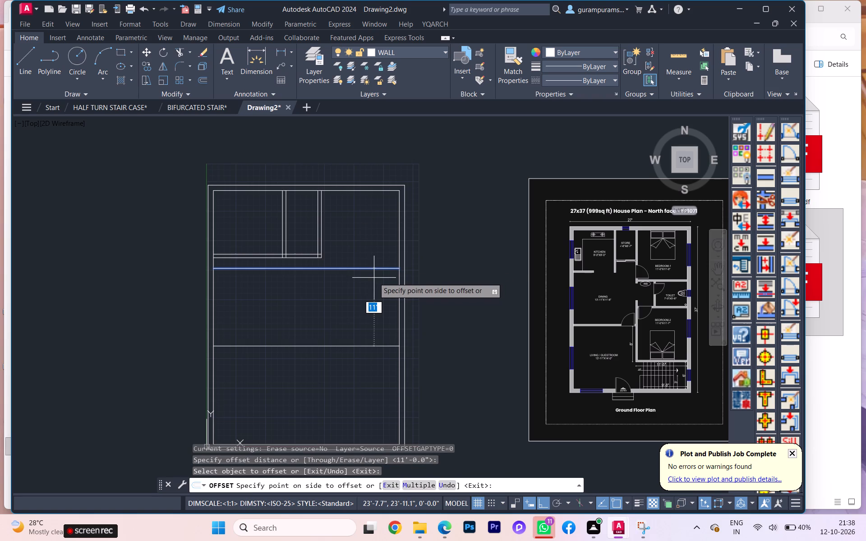
pyautogui.press('6')
pyautogui.press('Return')
pyautogui.press('Return')
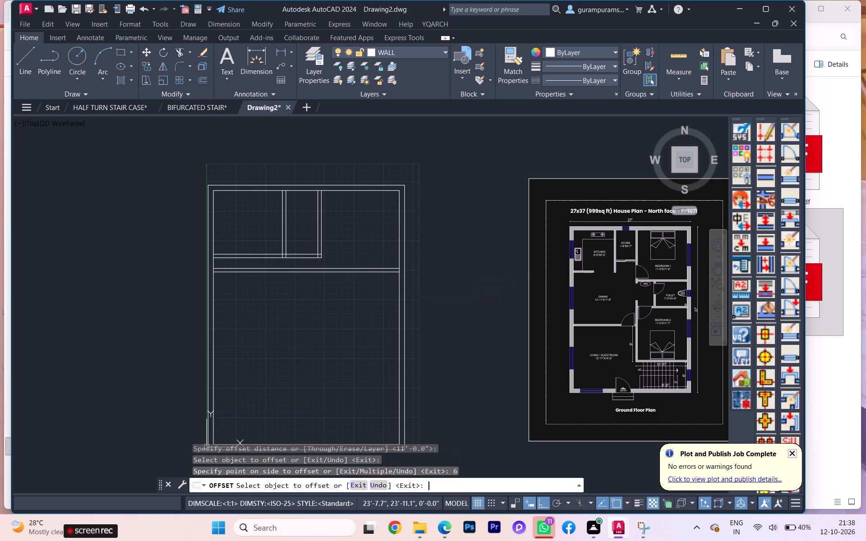
# Extend both lines of the partition between the store and Bedroom-1 down to the outer line of Bedroom-1's south wall.
pyautogui.scroll(1, 327, 271)
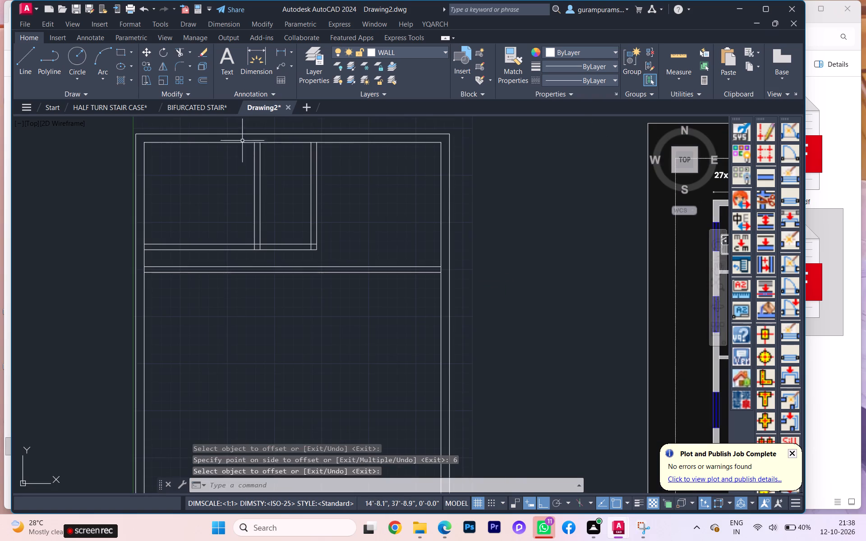
pyautogui.scroll(-1, 205, 266)
pyautogui.scroll(2, 244, 271)
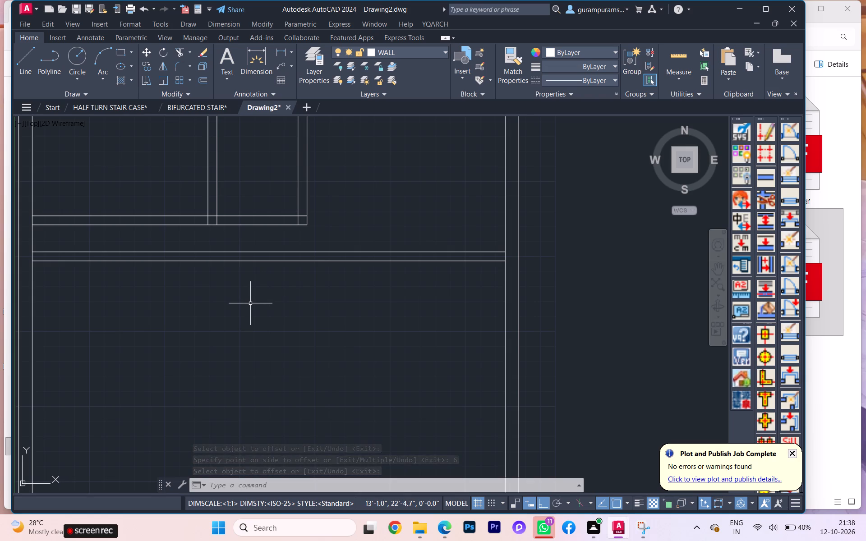
pyautogui.scroll(-1, 302, 286)
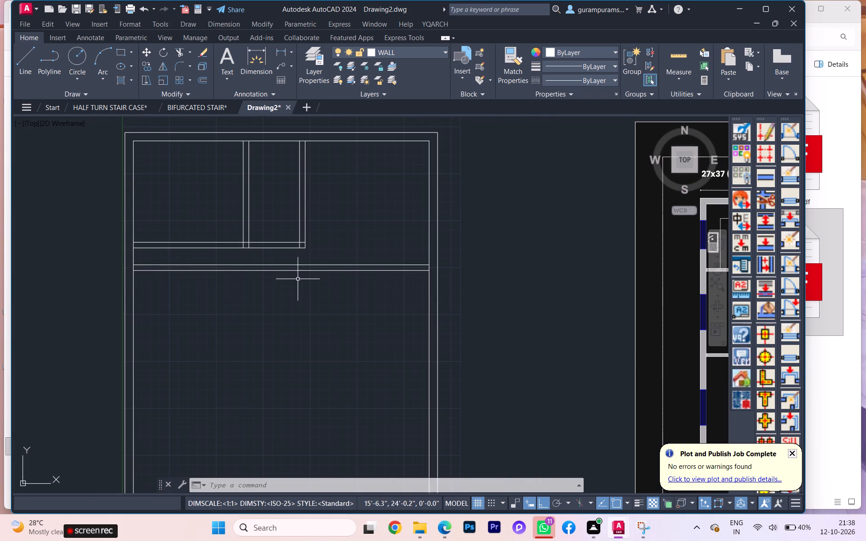
pyautogui.press('e')
pyautogui.press('x')
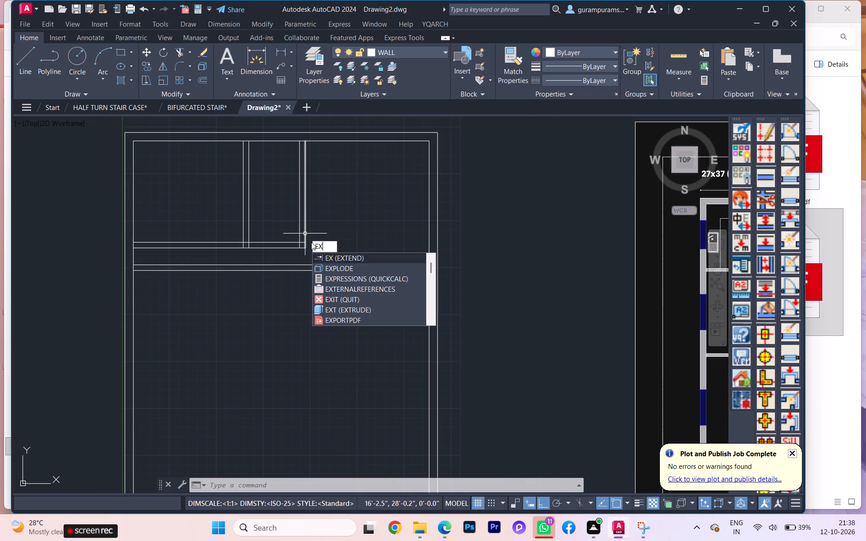
pyautogui.click(325, 262)
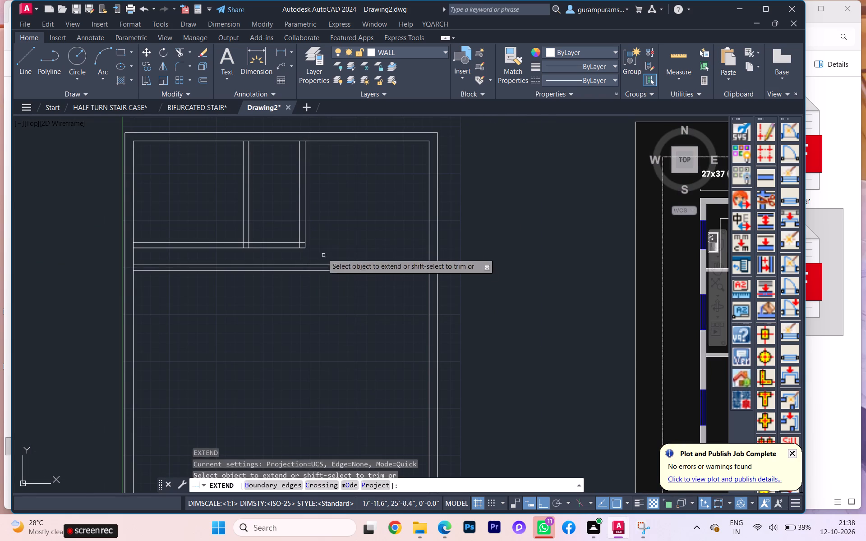
pyautogui.click(299, 237)
pyautogui.click(305, 229)
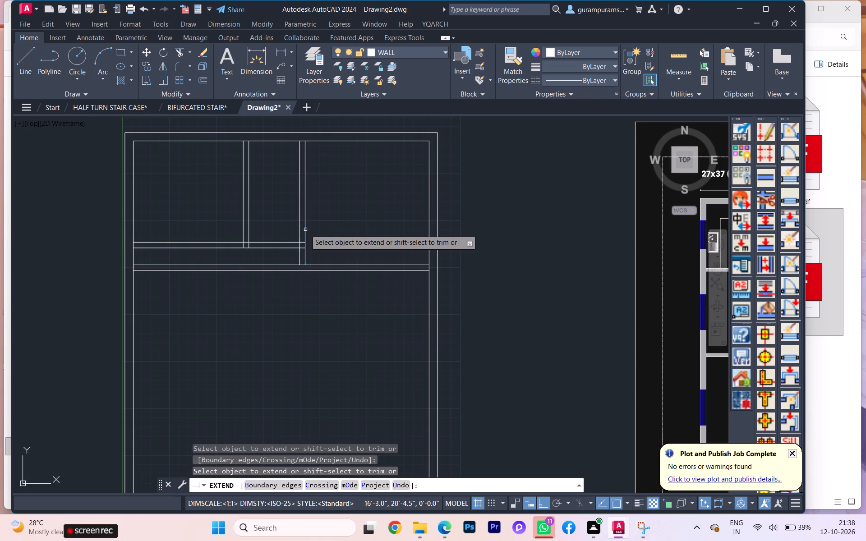
pyautogui.click(300, 250)
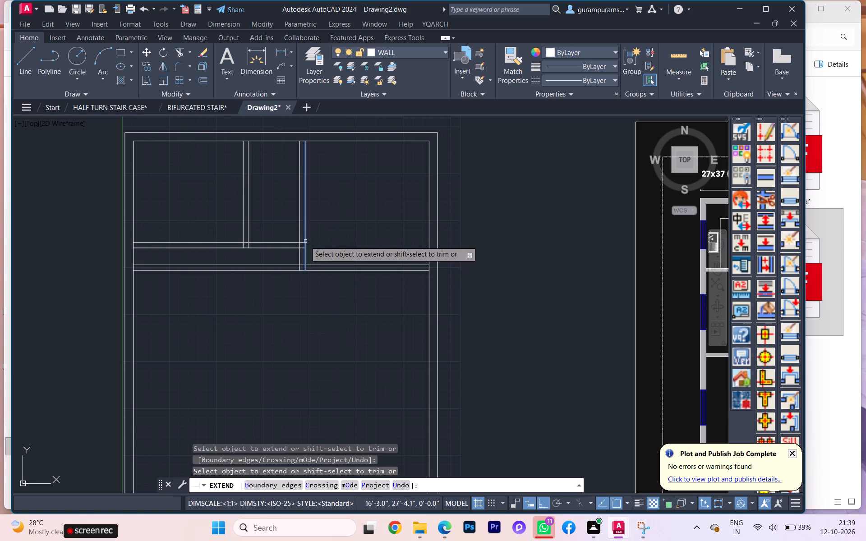
pyautogui.click(305, 240)
pyautogui.press('Escape')
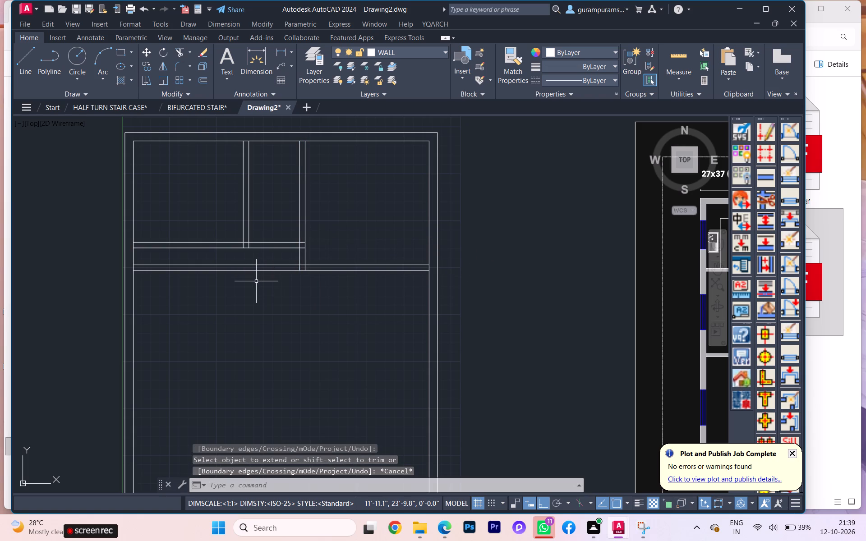
# Trim away both lines of Bedroom-1's south wall where they run west of the store partition.
pyautogui.press('t')
pyautogui.press('r')
pyautogui.click(311, 304)
pyautogui.click(268, 257)
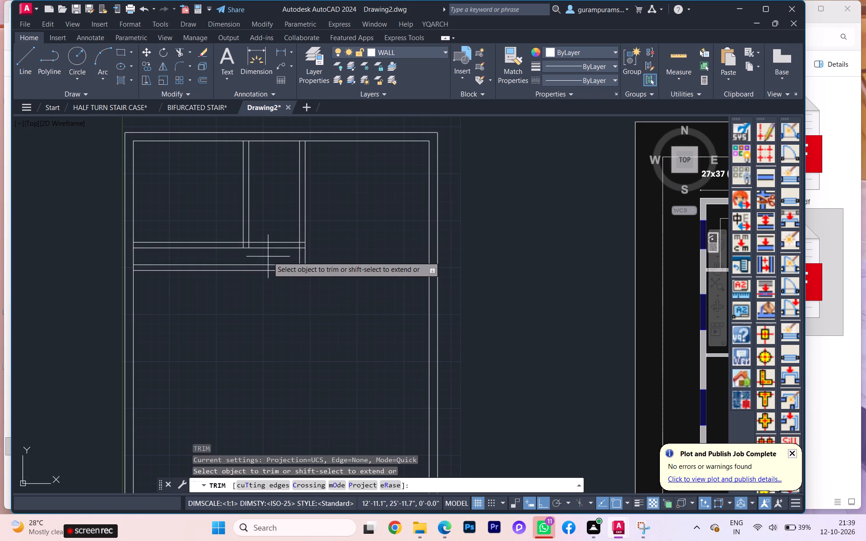
pyautogui.click(262, 296)
# Trim away both wall lines below the store, between the kitchen's east wall and the Bedroom-1 partition.
pyautogui.scroll(2, 285, 268)
pyautogui.scroll(-3, 283, 272)
pyautogui.moveTo(282, 275); pyautogui.dragTo(276, 297, button='middle')
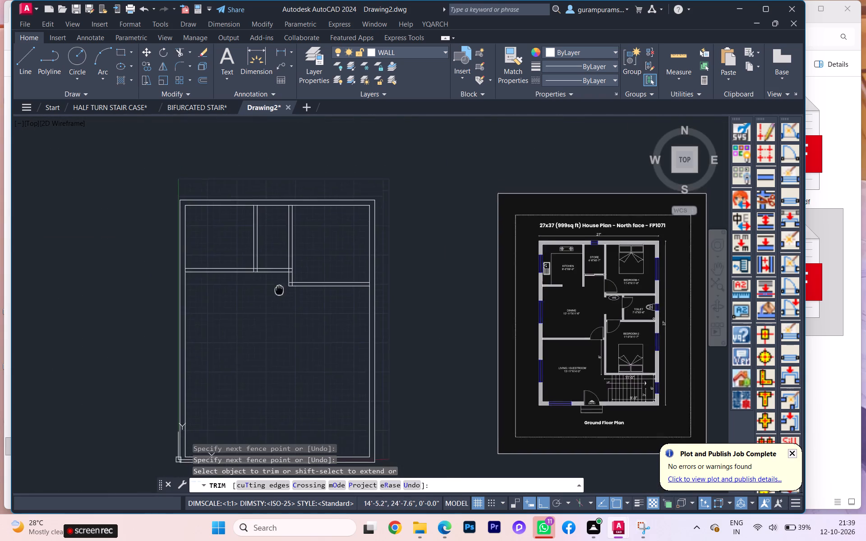
pyautogui.moveTo(276, 297); pyautogui.dragTo(274, 309, button='middle')
pyautogui.scroll(2, 274, 309)
pyautogui.click(252, 281)
pyautogui.click(252, 255)
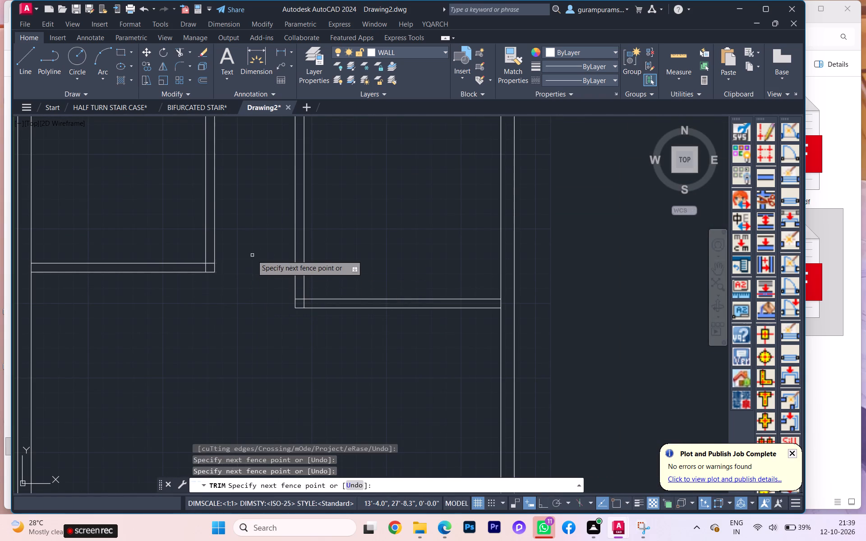
pyautogui.scroll(-2, 257, 284)
pyautogui.moveTo(257, 284); pyautogui.dragTo(258, 300, button='middle')
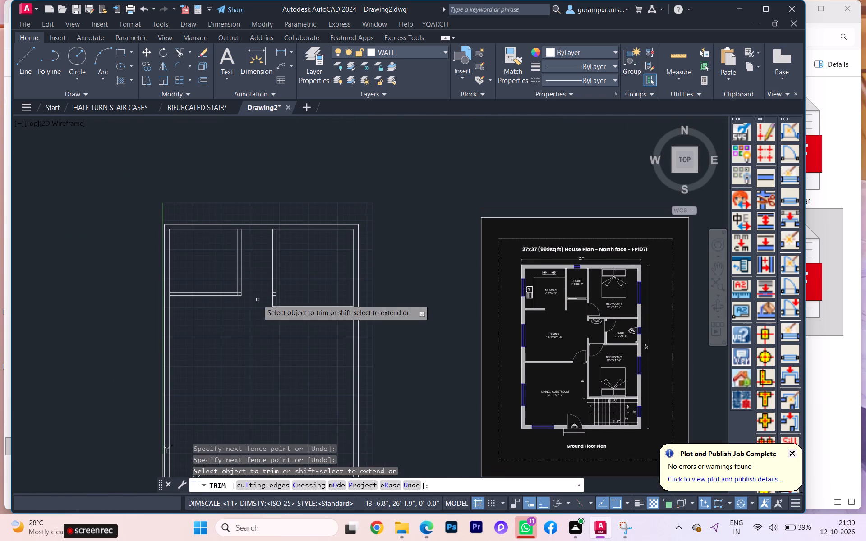
pyautogui.press('Escape')
# Quick-measure the exterior walls and the Bedroom-1 space to compare them with the reference plan.
pyautogui.scroll(-1, 242, 293)
pyautogui.scroll(2, 423, 297)
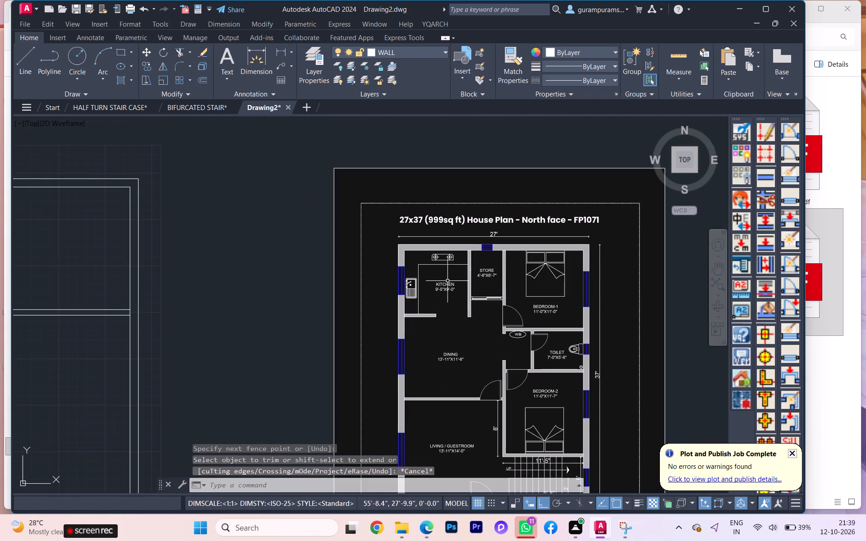
pyautogui.click(286, 54)
pyautogui.scroll(-2, 307, 156)
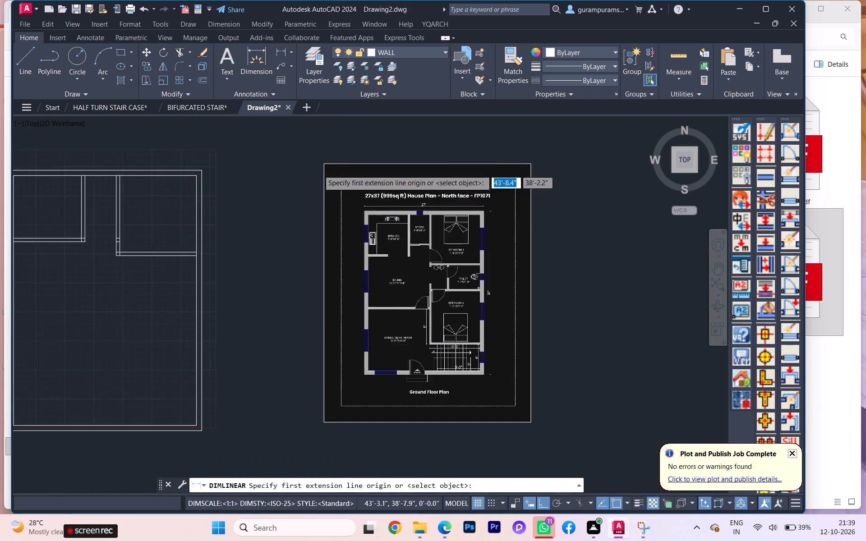
pyautogui.scroll(2, 145, 180)
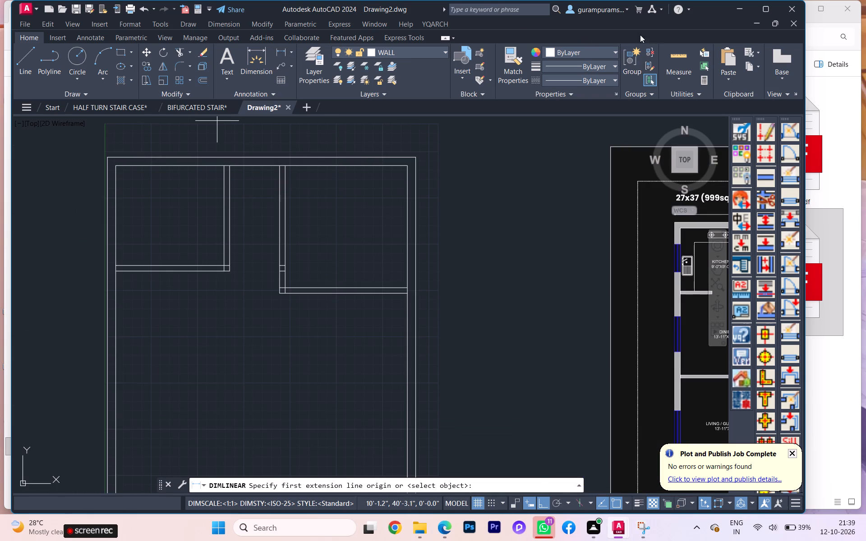
pyautogui.click(674, 51)
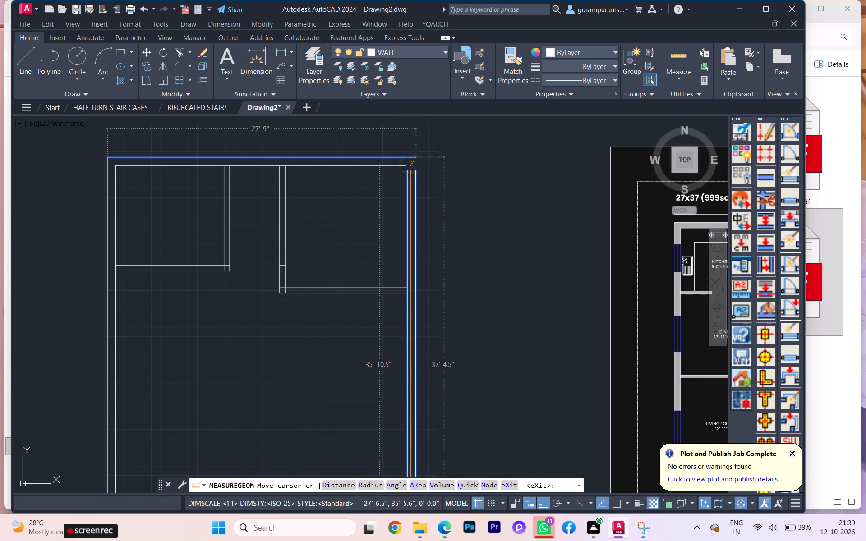
pyautogui.scroll(-2, 409, 175)
pyautogui.scroll(1, 406, 183)
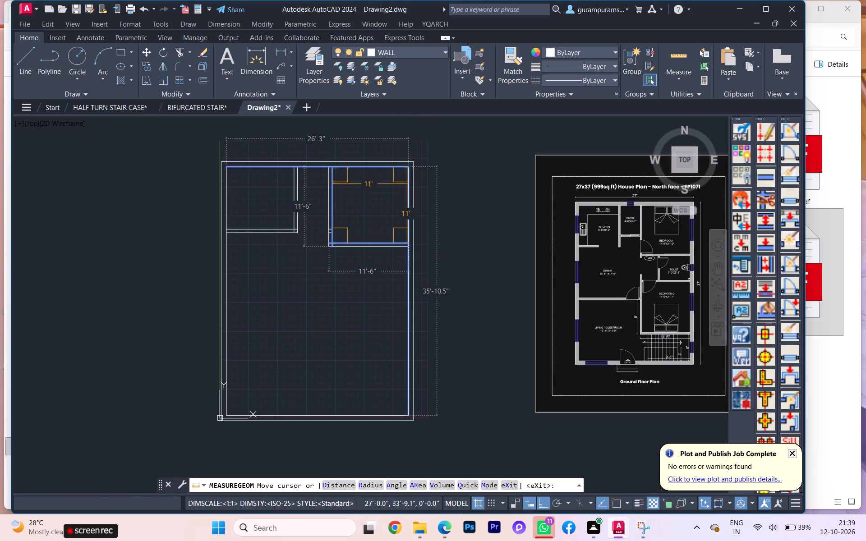
pyautogui.press('Escape')
# Move both lines of the west exterior wall 9" east, toward the inside of the house.
pyautogui.scroll(2, 307, 171)
pyautogui.scroll(-2, 192, 142)
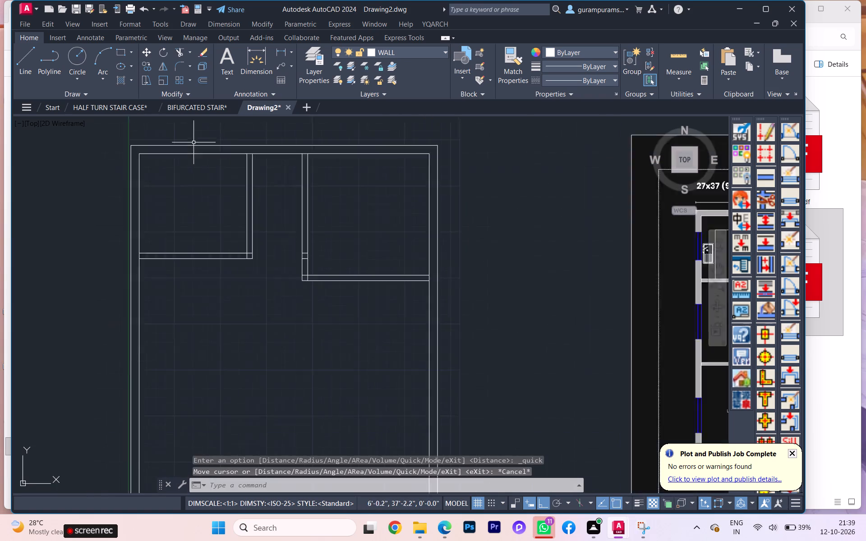
pyautogui.click(134, 145)
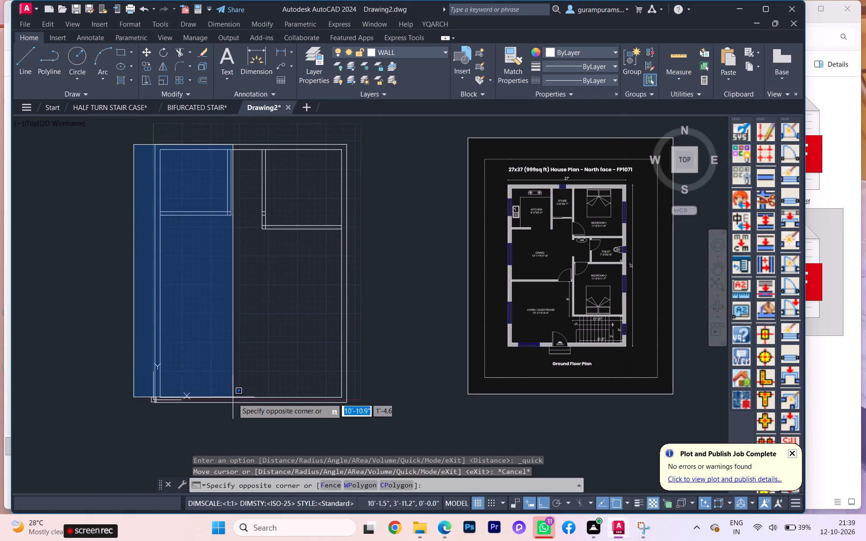
pyautogui.click(221, 415)
pyautogui.scroll(1, 147, 177)
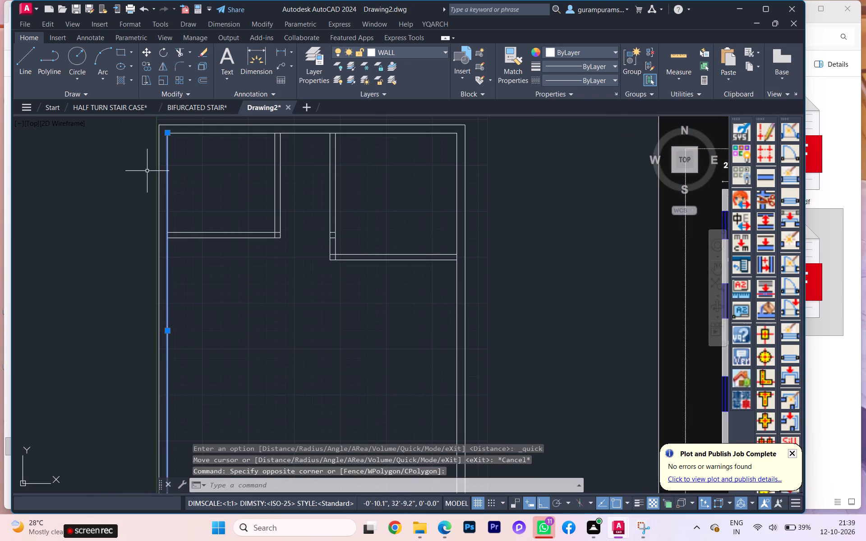
pyautogui.scroll(-1, 157, 186)
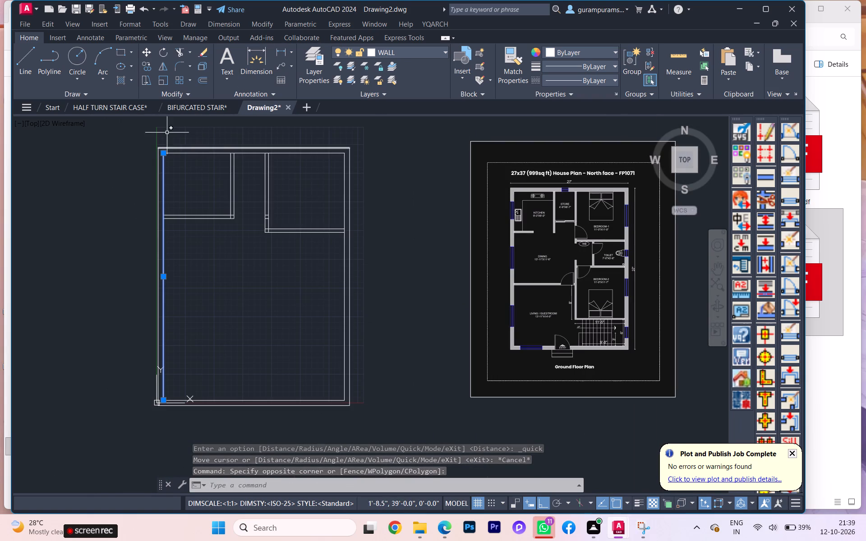
pyautogui.click(140, 130)
pyautogui.click(190, 429)
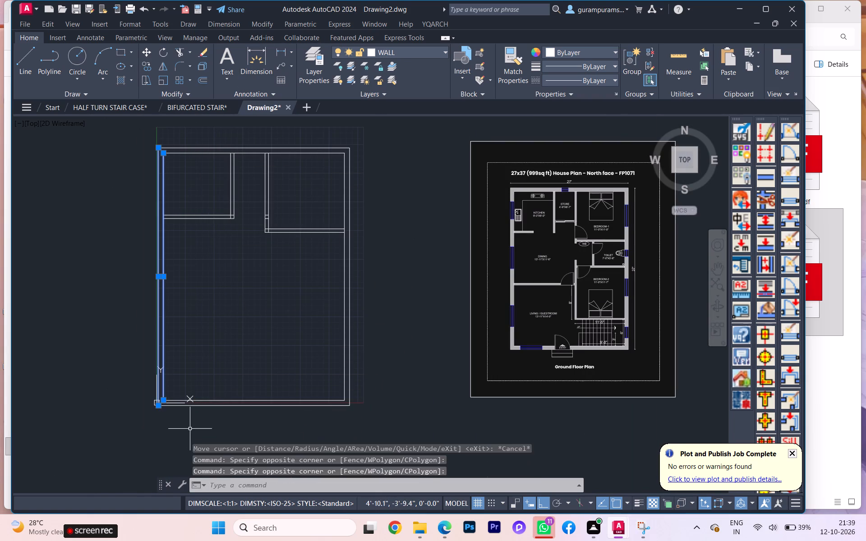
pyautogui.press('m')
pyautogui.press('Return')
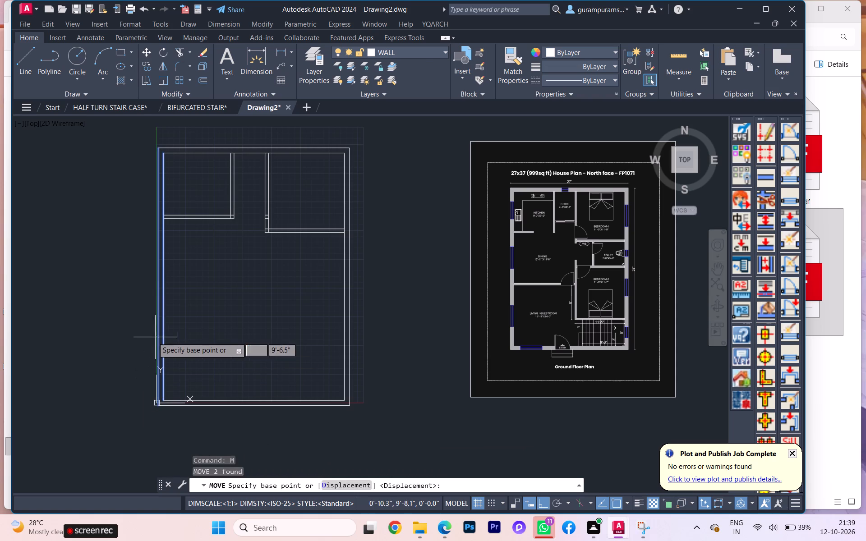
pyautogui.scroll(1, 148, 335)
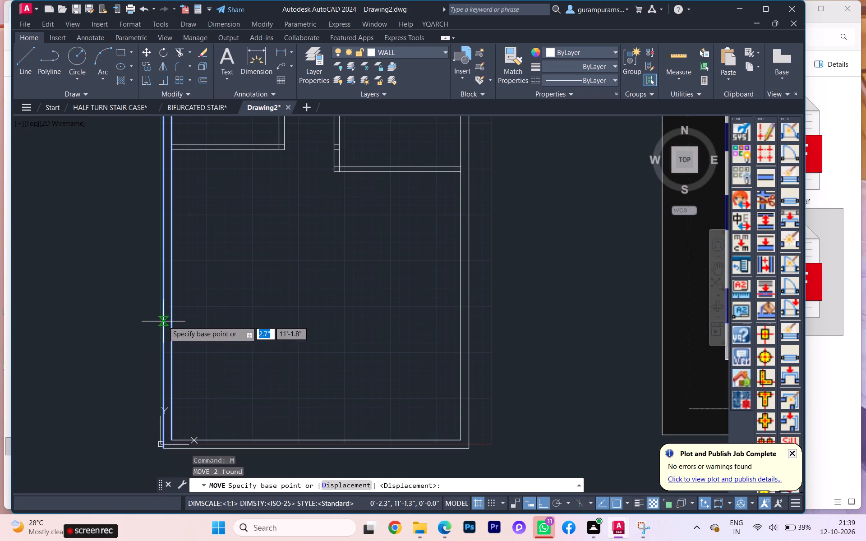
pyautogui.click(163, 321)
pyautogui.press('9')
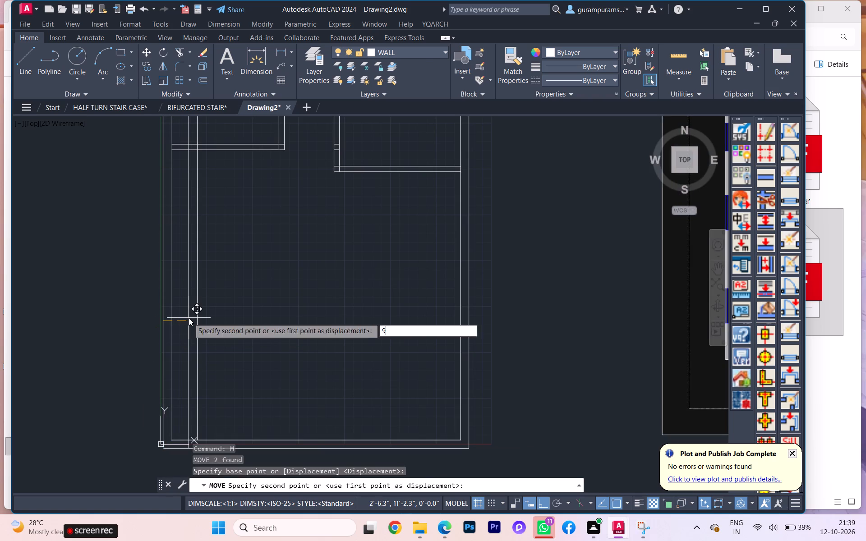
pyautogui.press('Return')
pyautogui.scroll(-1, 226, 338)
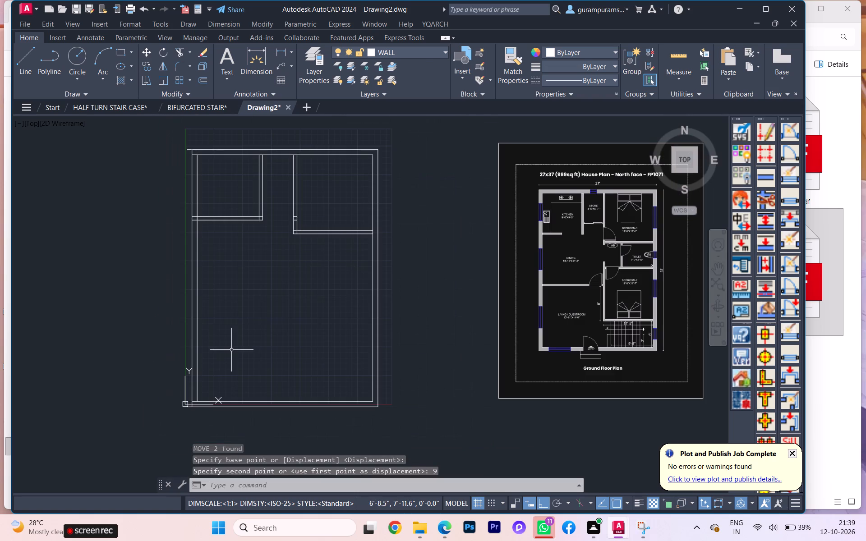
pyautogui.press('Escape')
# Trim the outer north wall line's overhang past the northwest corner and the kitchen's south wall lines crossing the west wall.
pyautogui.write('TR')
pyautogui.press('Return')
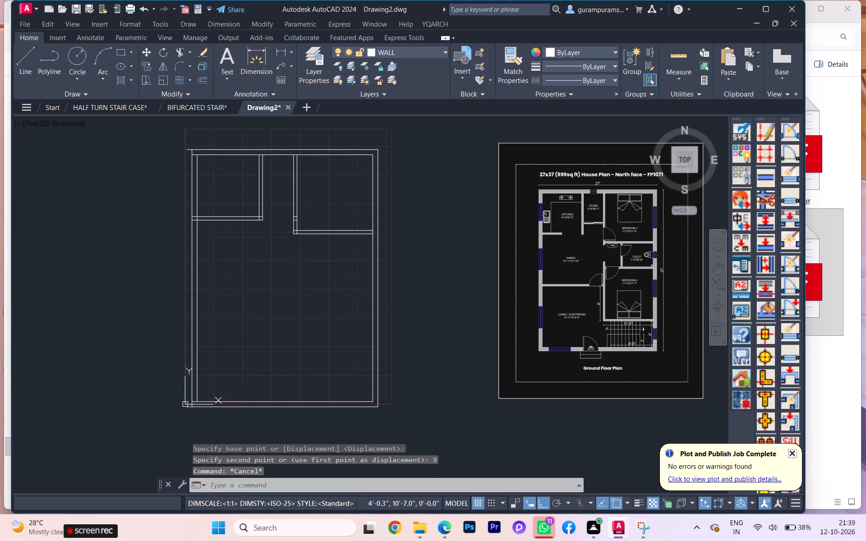
pyautogui.scroll(2, 180, 140)
pyautogui.click(199, 165)
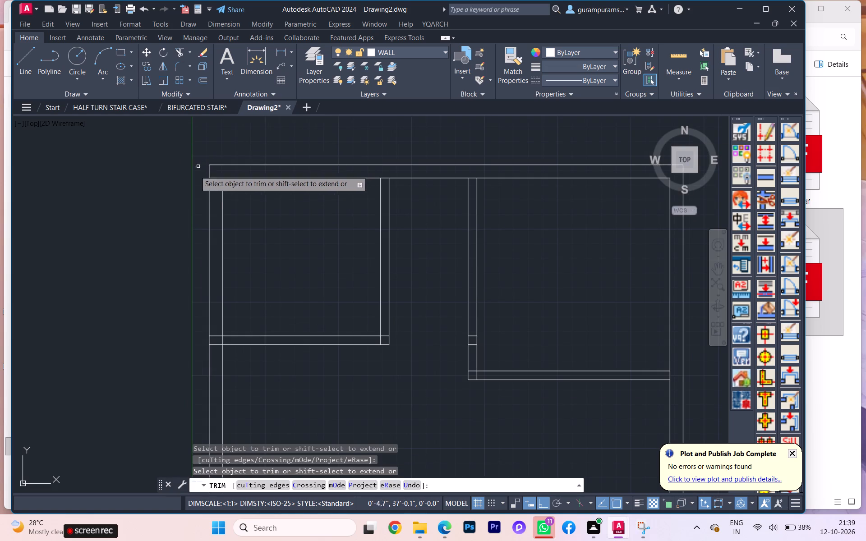
pyautogui.scroll(-1, 175, 267)
pyautogui.scroll(2, 219, 332)
pyautogui.click(170, 271)
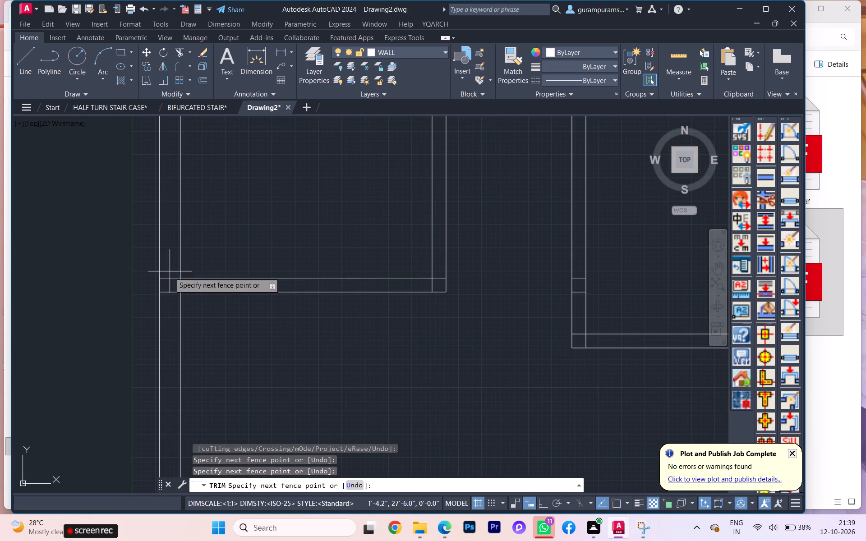
pyautogui.click(170, 297)
pyautogui.scroll(-2, 170, 301)
pyautogui.scroll(-2, 275, 325)
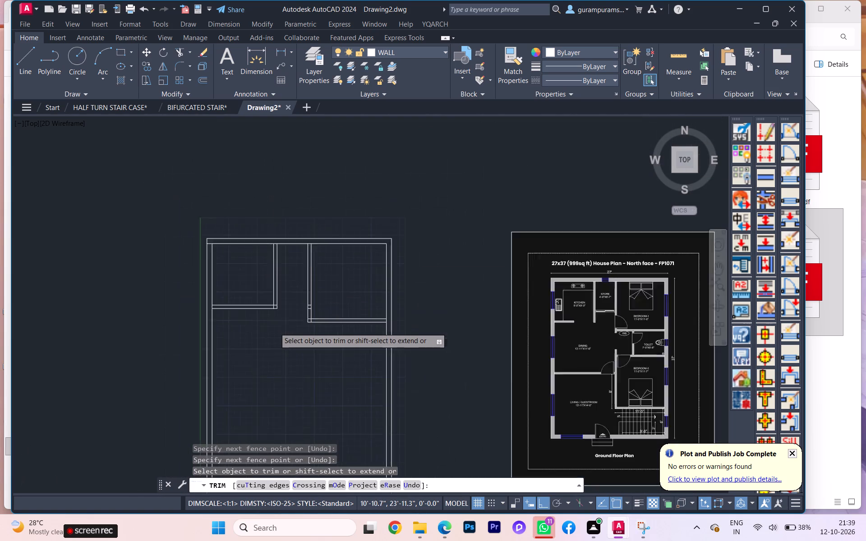
pyautogui.moveTo(273, 327); pyautogui.dragTo(233, 272, button='middle')
pyautogui.scroll(1, 236, 308)
pyautogui.press('Escape')
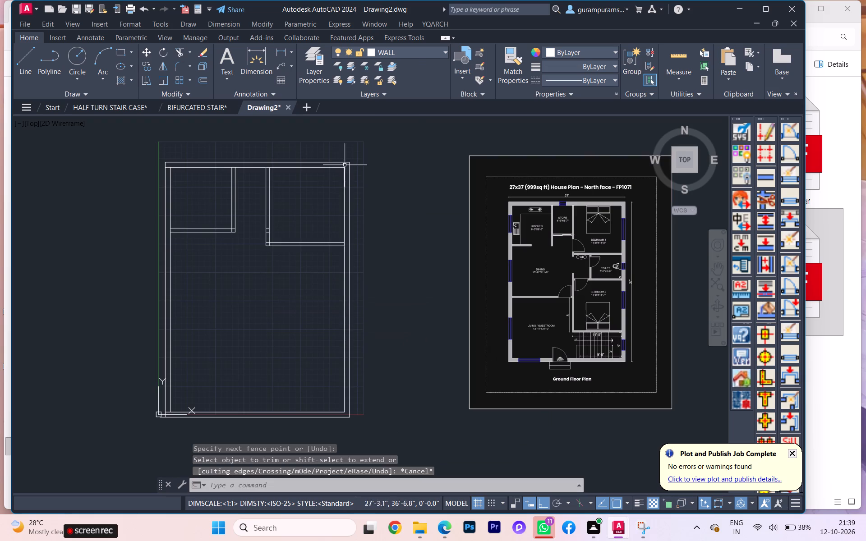
# Quick-measure the exterior walls to check the overall house dimensions.
pyautogui.click(682, 51)
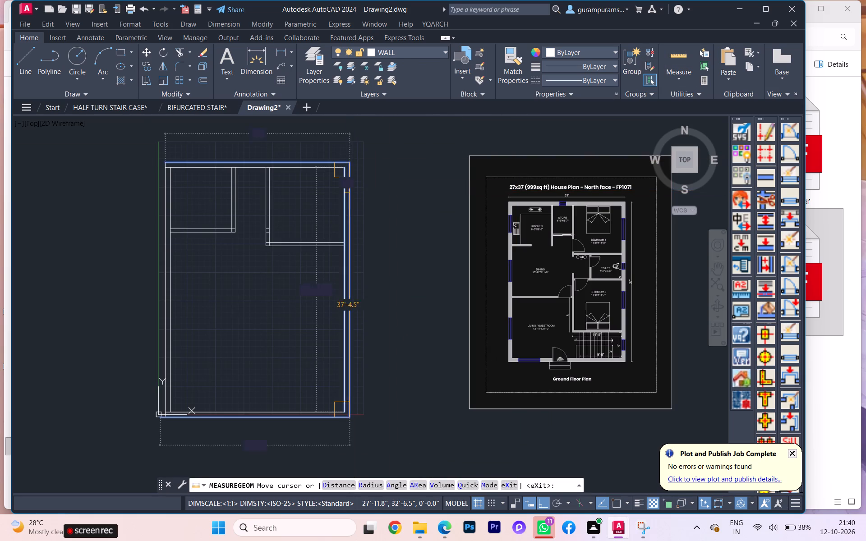
pyautogui.press('Escape')
# Move both lines of the south exterior wall 4.5" north, toward the inside of the house.
pyautogui.click(68, 399)
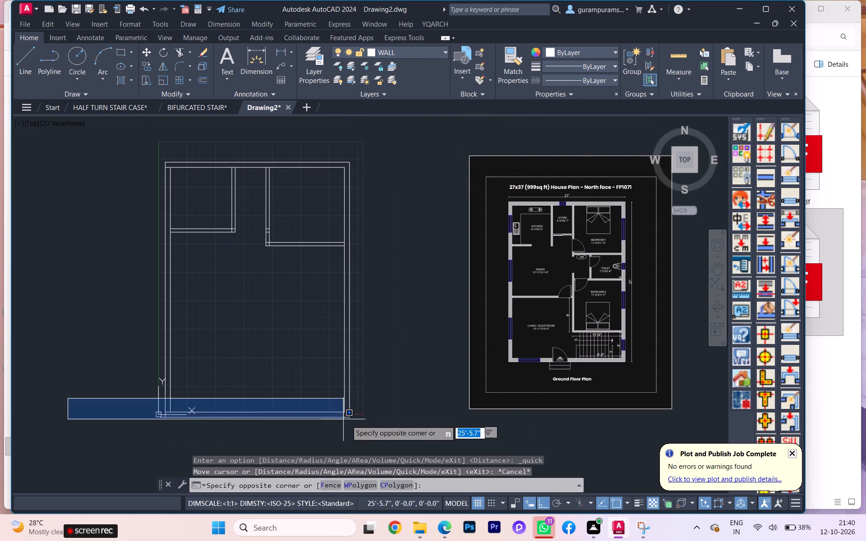
pyautogui.click(369, 441)
pyautogui.scroll(1, 318, 413)
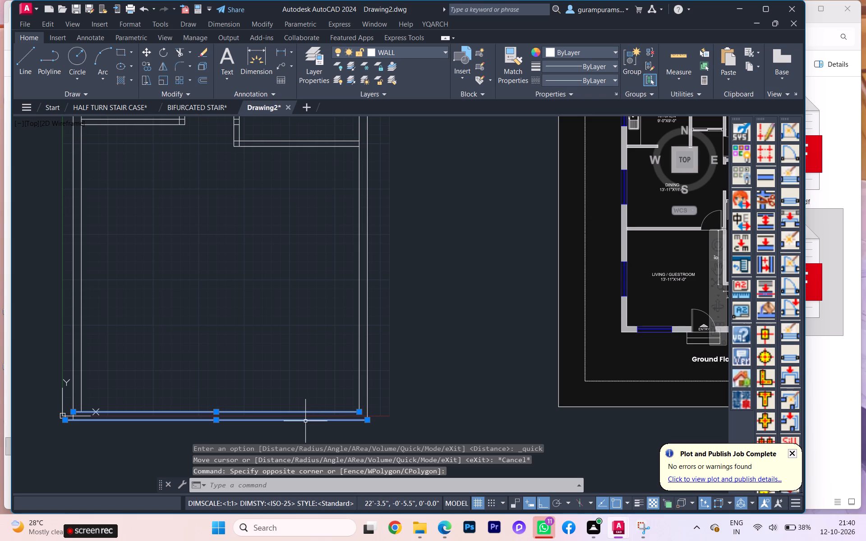
pyautogui.press('m')
pyautogui.press('Return')
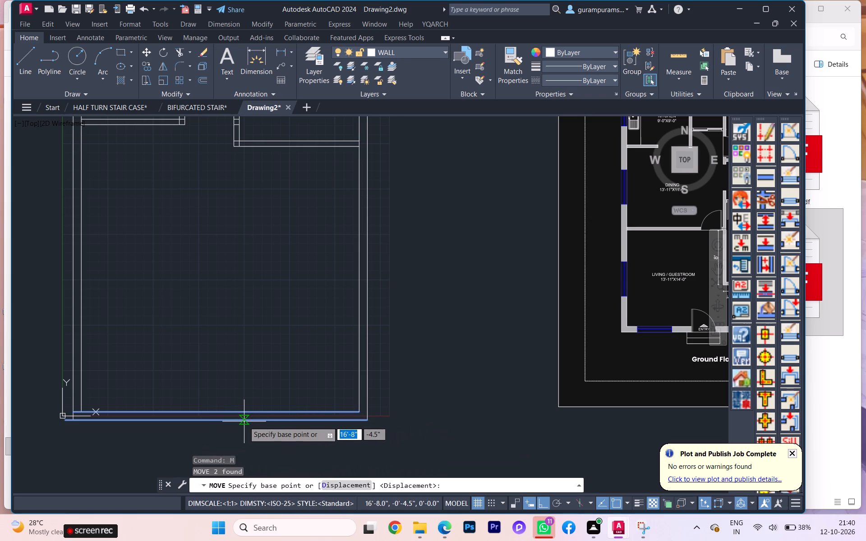
pyautogui.click(244, 421)
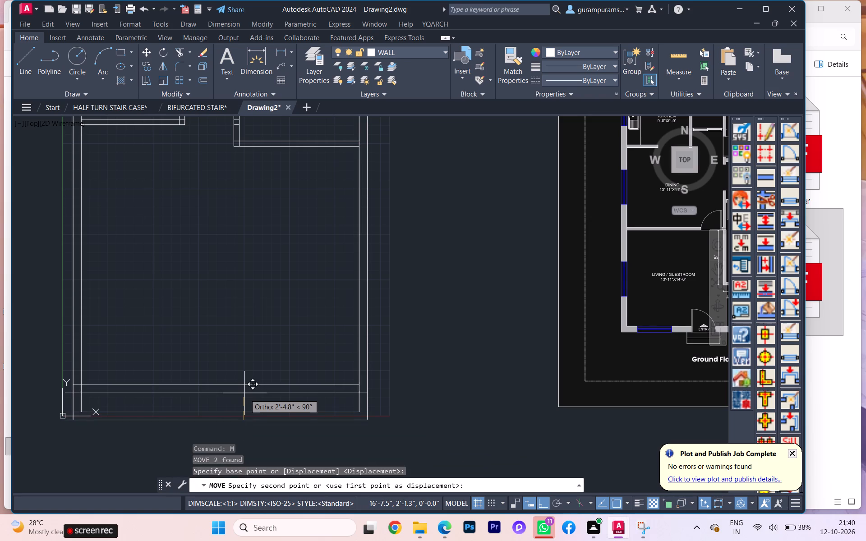
pyautogui.write('4.5')
pyautogui.press('Return')
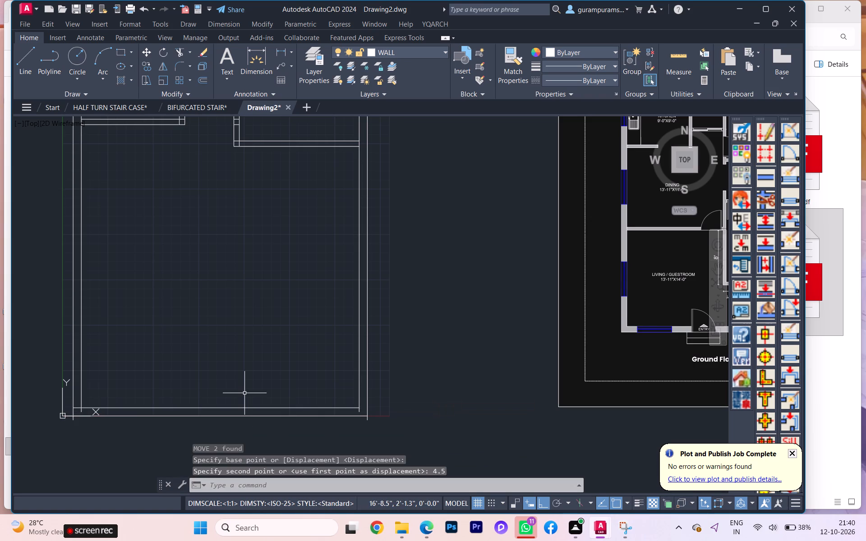
pyautogui.press('Escape')
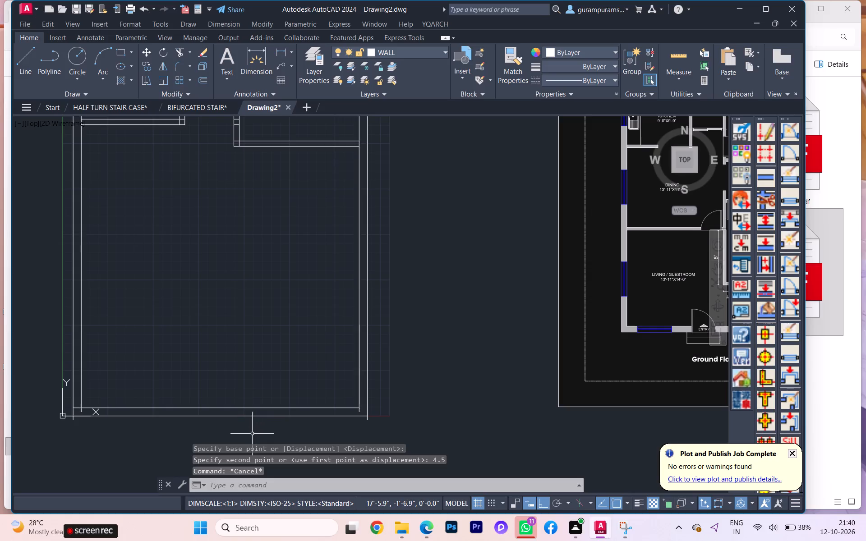
# Trim the leftover ends of both east wall lines where they run past the south wall at the southeast corner.
pyautogui.write('TR')
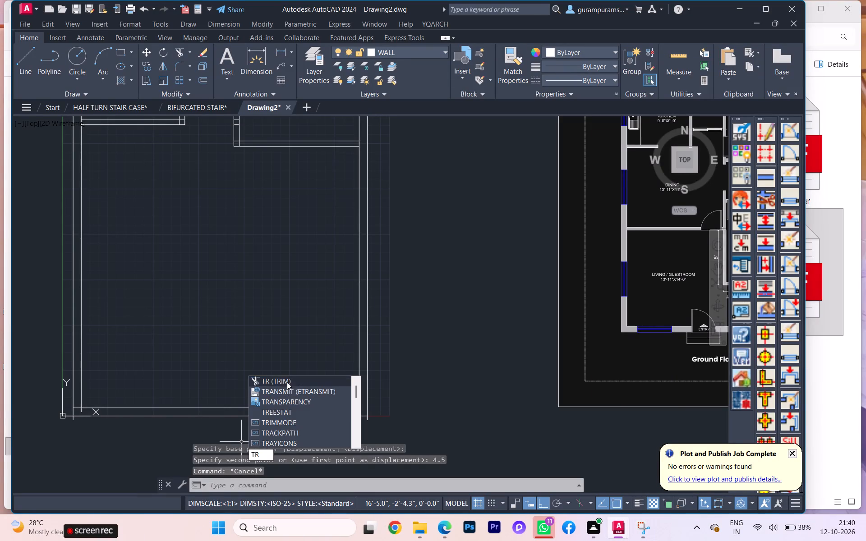
pyautogui.click(287, 381)
pyautogui.scroll(2, 331, 417)
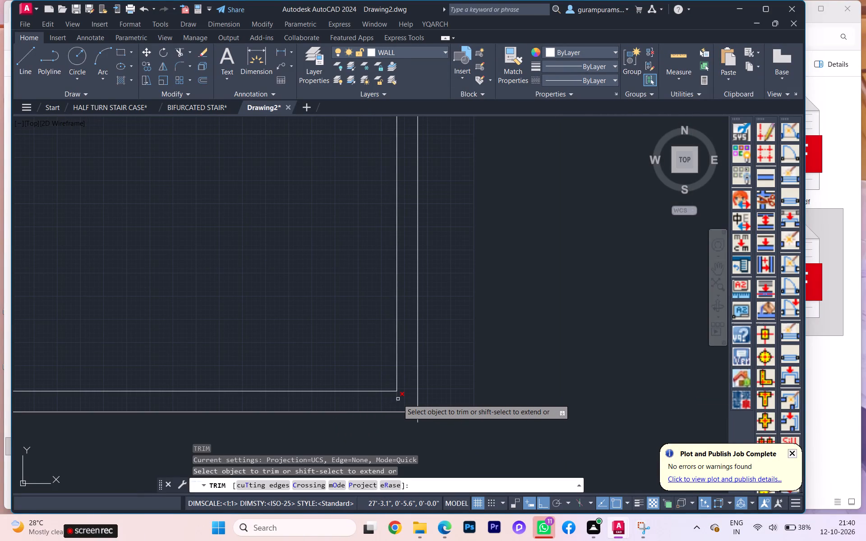
pyautogui.click(398, 399)
pyautogui.click(416, 420)
pyautogui.click(428, 416)
pyautogui.scroll(-3, 530, 400)
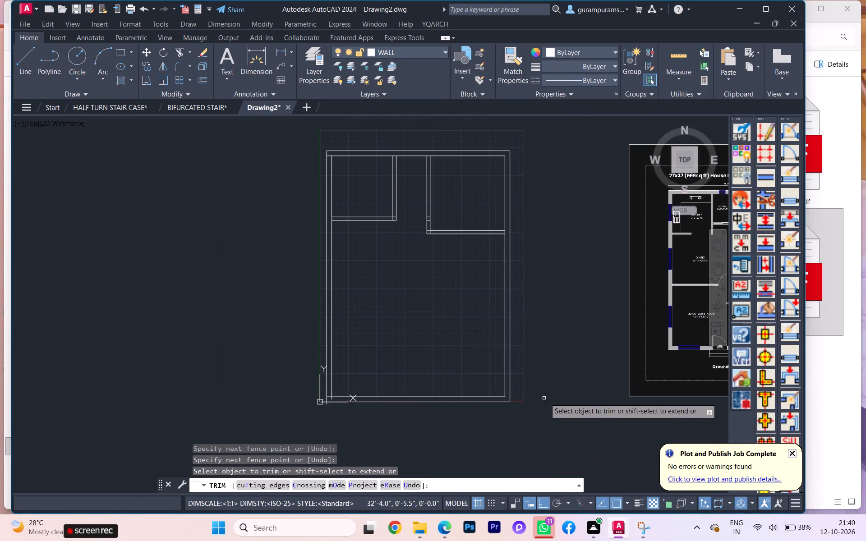
# Trim the overhanging and crossing ends of the west and south wall lines to clean up the southwest corner.
pyautogui.scroll(2, 308, 401)
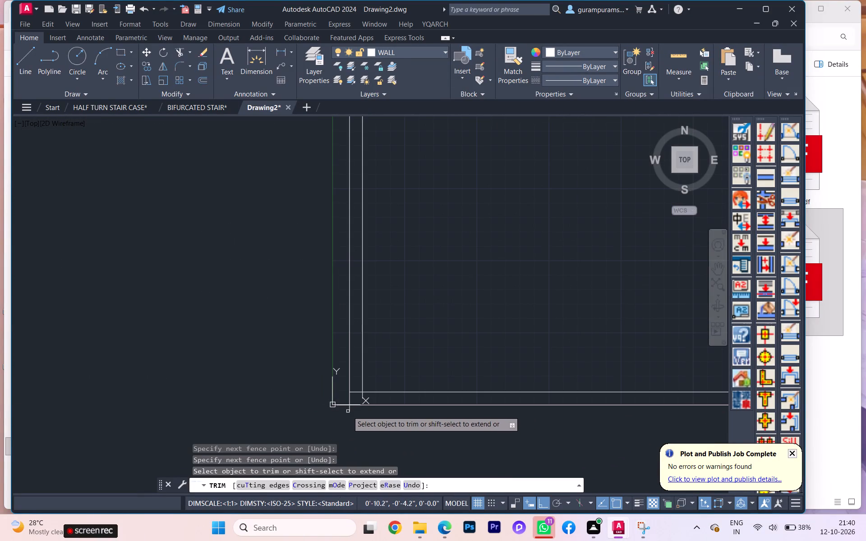
pyautogui.click(351, 410)
pyautogui.click(342, 404)
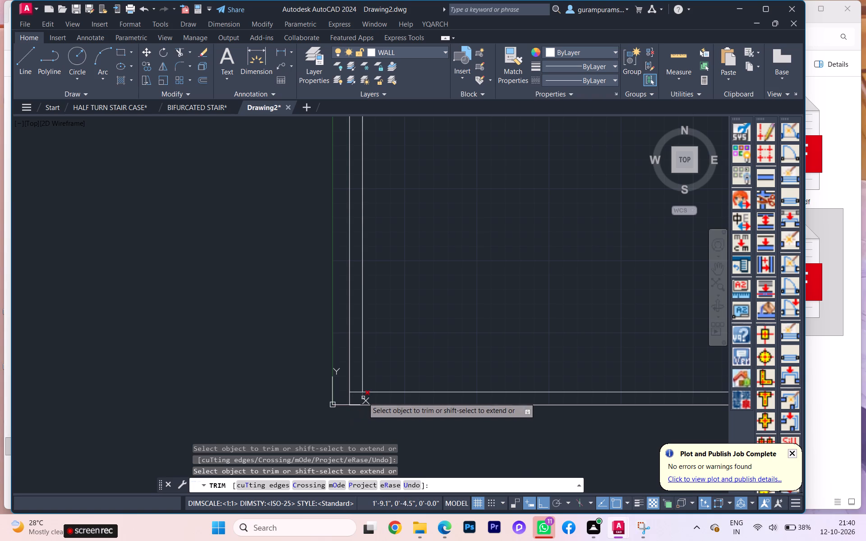
pyautogui.click(363, 397)
pyautogui.scroll(3, 355, 411)
pyautogui.scroll(-2, 351, 408)
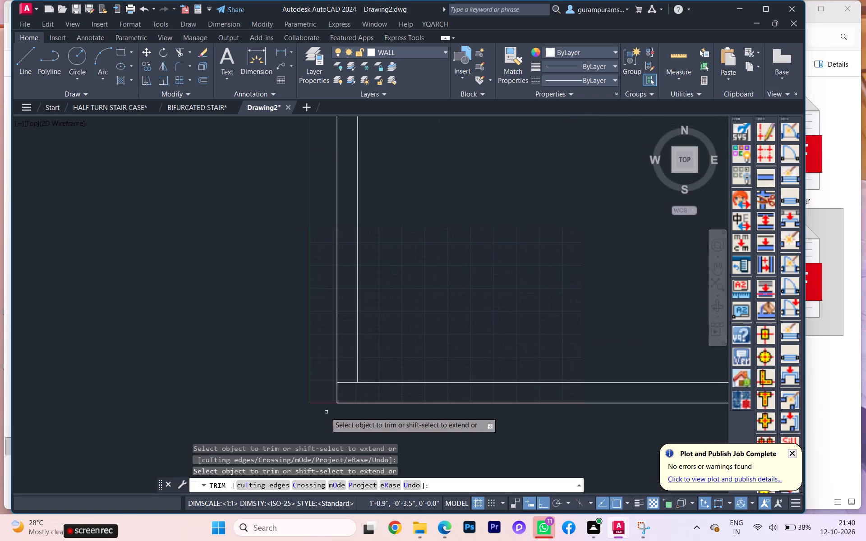
pyautogui.scroll(-3, 340, 387)
pyautogui.scroll(2, 356, 394)
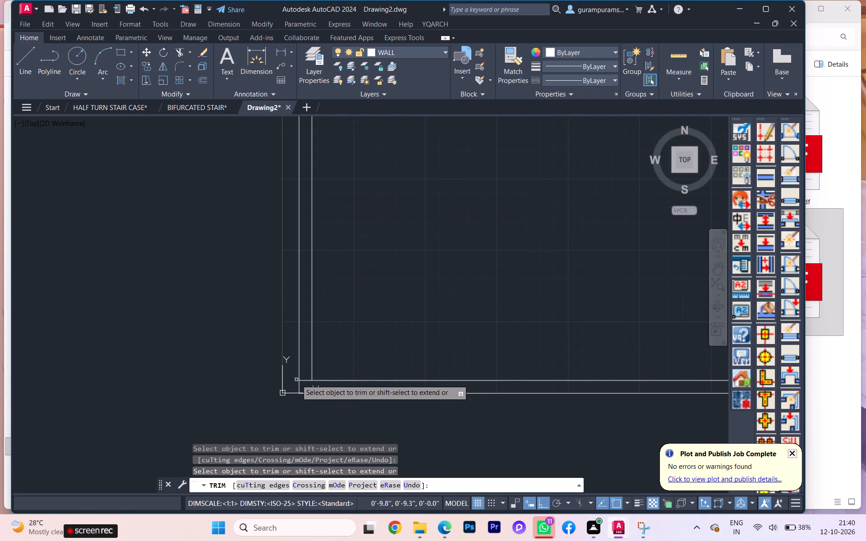
pyautogui.click(309, 380)
pyautogui.scroll(-2, 291, 403)
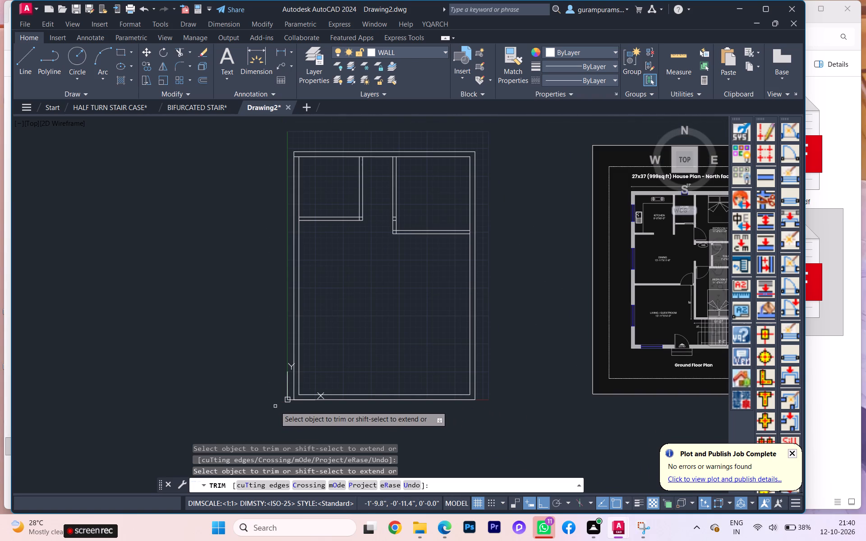
pyautogui.press('Escape')
# Move the UCS origin farther west, clear of the house plan's southwest corner.
pyautogui.scroll(1, 308, 395)
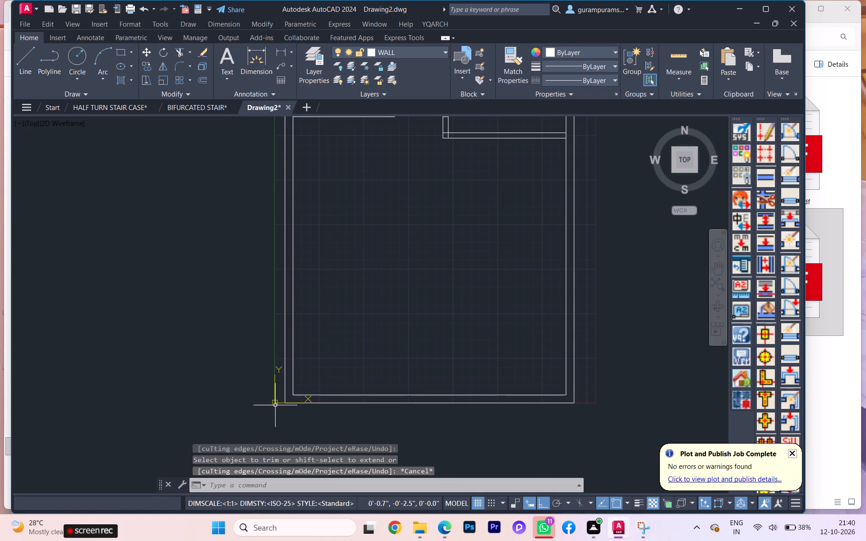
pyautogui.click(275, 405)
pyautogui.click(276, 400)
pyautogui.moveTo(276, 400); pyautogui.dragTo(272, 408)
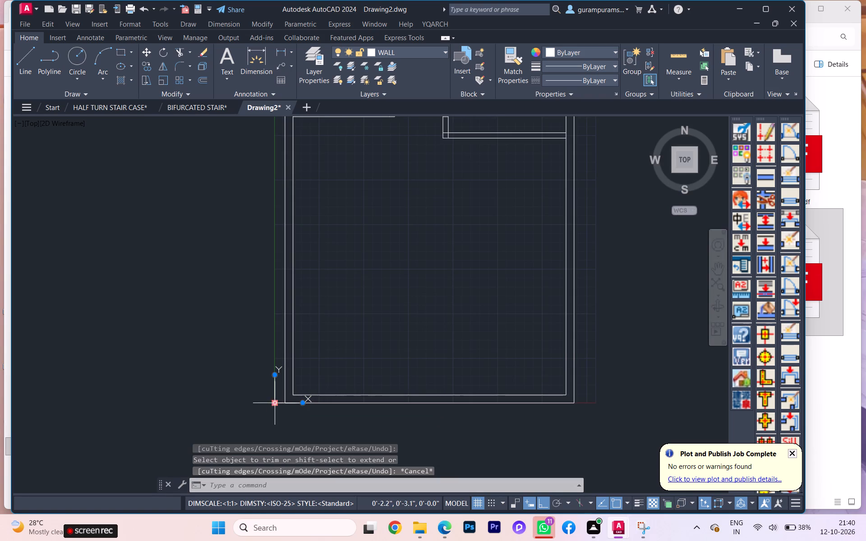
pyautogui.moveTo(272, 408); pyautogui.dragTo(268, 415)
pyautogui.moveTo(276, 401); pyautogui.dragTo(214, 426)
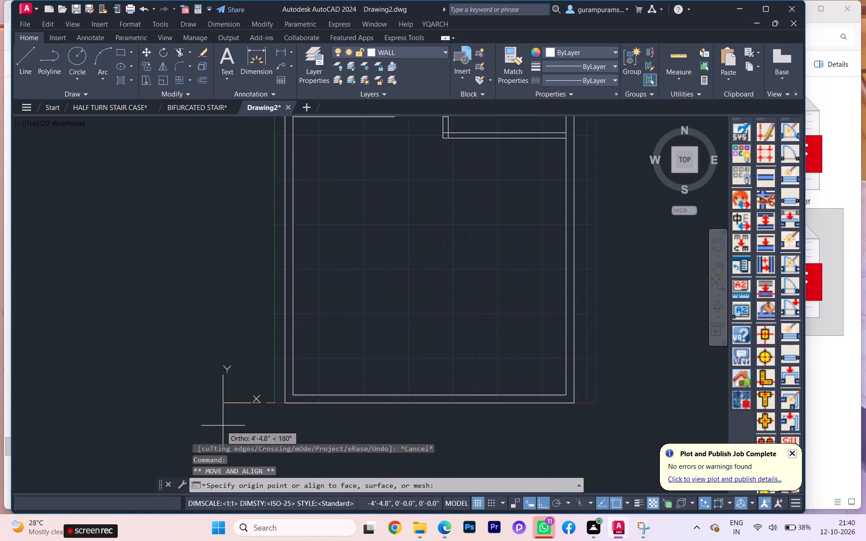
pyautogui.moveTo(214, 426); pyautogui.dragTo(209, 427)
pyautogui.click(209, 427)
pyautogui.press('Escape')
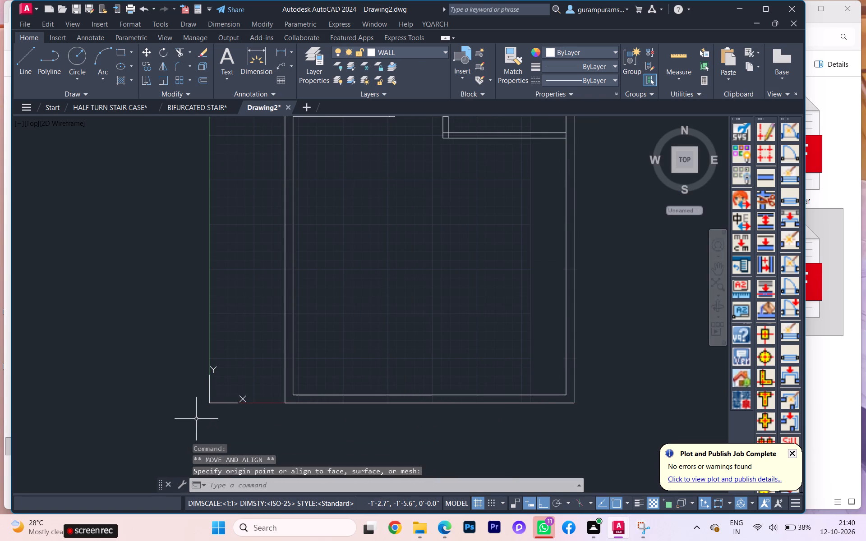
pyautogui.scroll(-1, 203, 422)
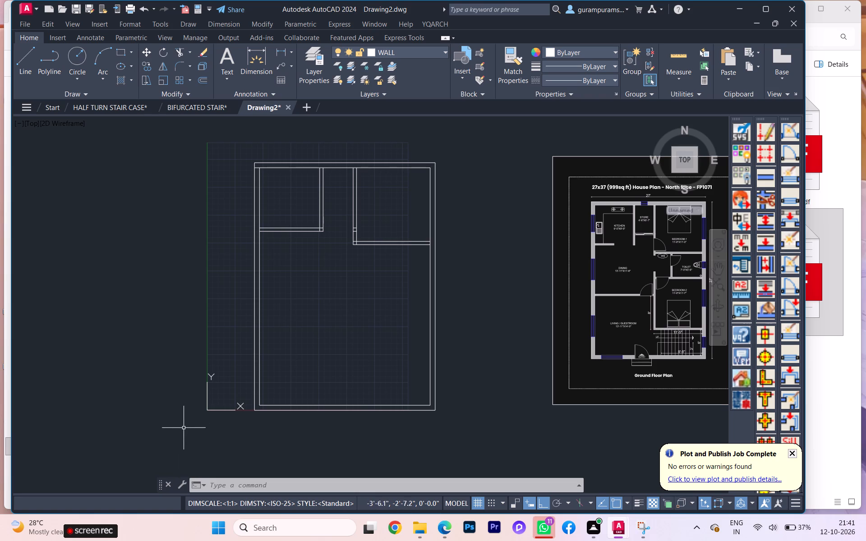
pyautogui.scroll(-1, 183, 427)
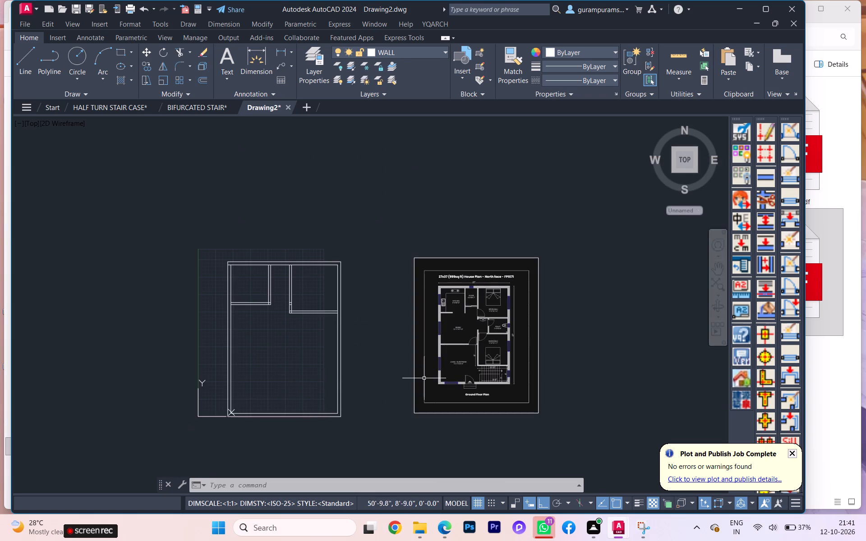
# Offset the south line of the Bedroom-1 south wall 5'6" south, and that copy another 6", forming the toilet's south wall.
pyautogui.scroll(2, 438, 373)
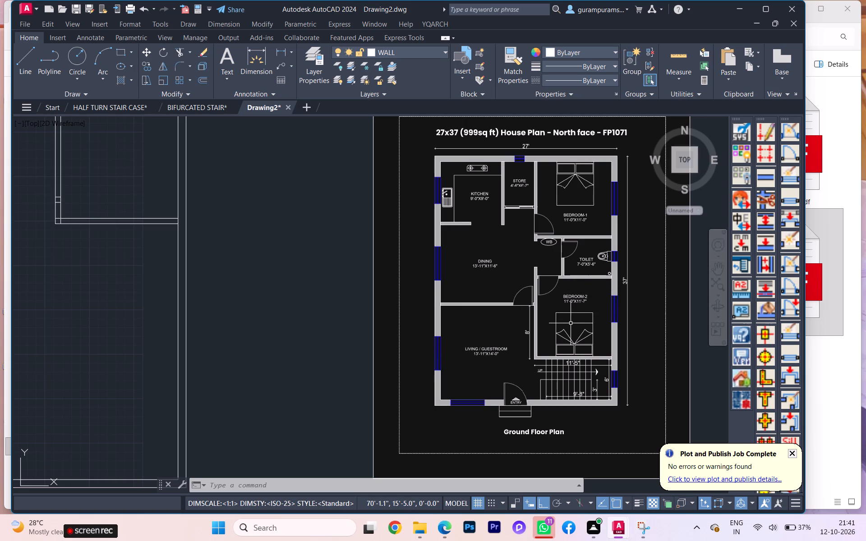
pyautogui.scroll(2, 602, 280)
pyautogui.scroll(-1, 600, 282)
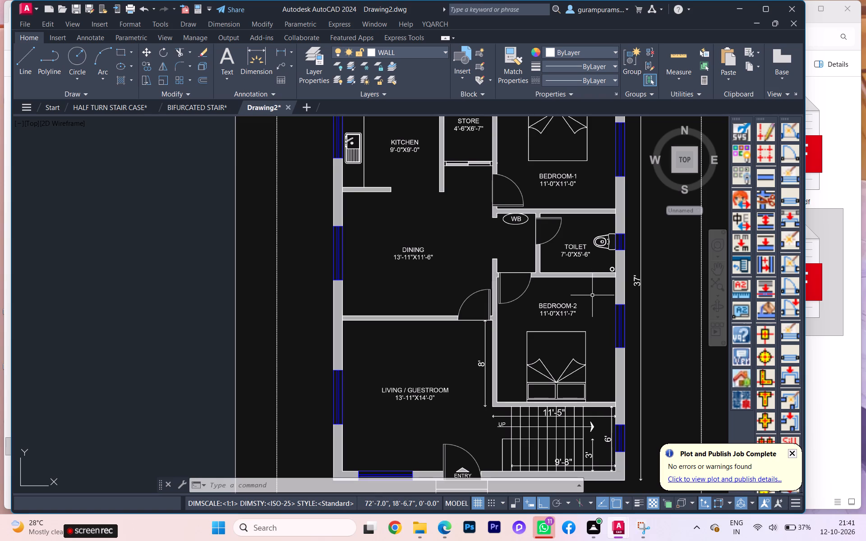
pyautogui.scroll(-1, 592, 297)
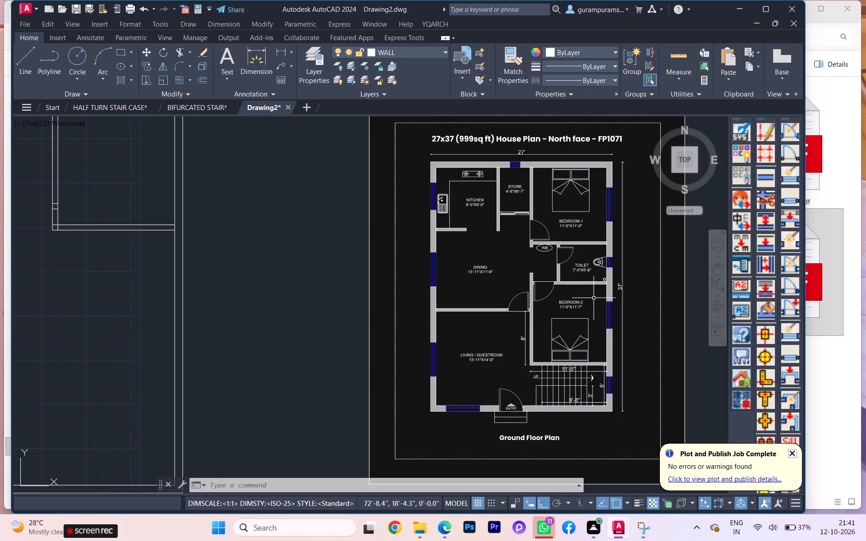
pyautogui.scroll(-1, 276, 303)
pyautogui.moveTo(276, 303); pyautogui.dragTo(347, 290, button='middle')
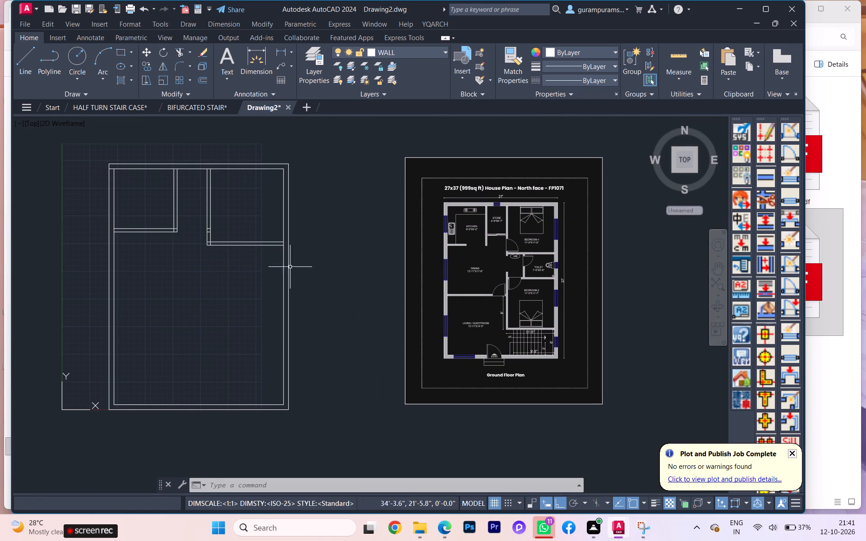
pyautogui.press('o')
pyautogui.press('Return')
pyautogui.press('space')
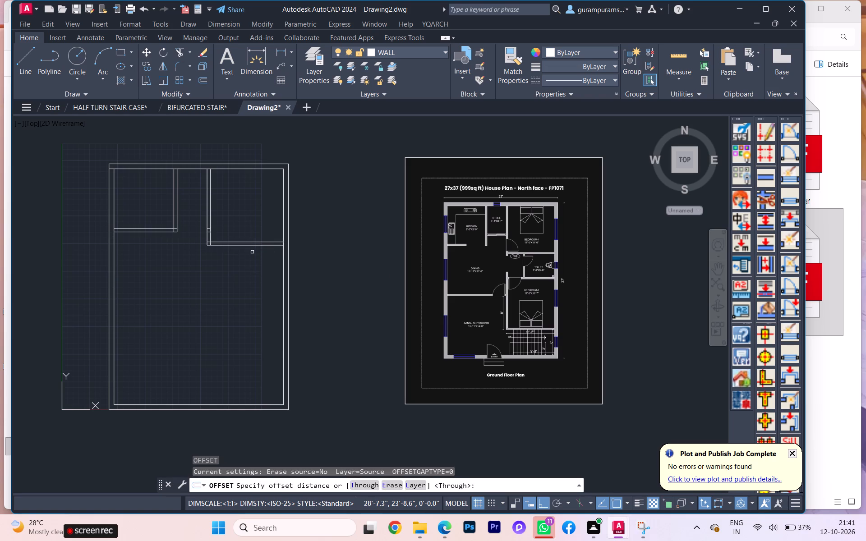
pyautogui.click(251, 244)
pyautogui.scroll(1, 252, 279)
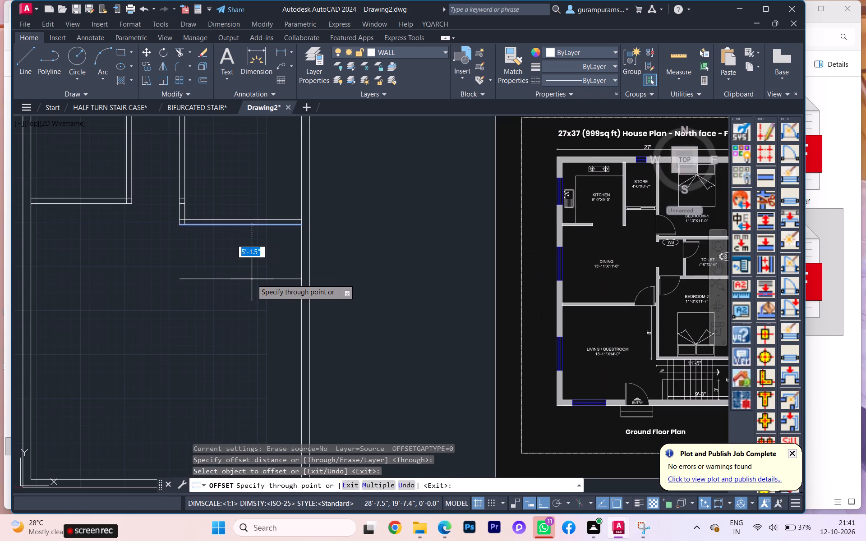
pyautogui.write("5'6")
pyautogui.press('Return')
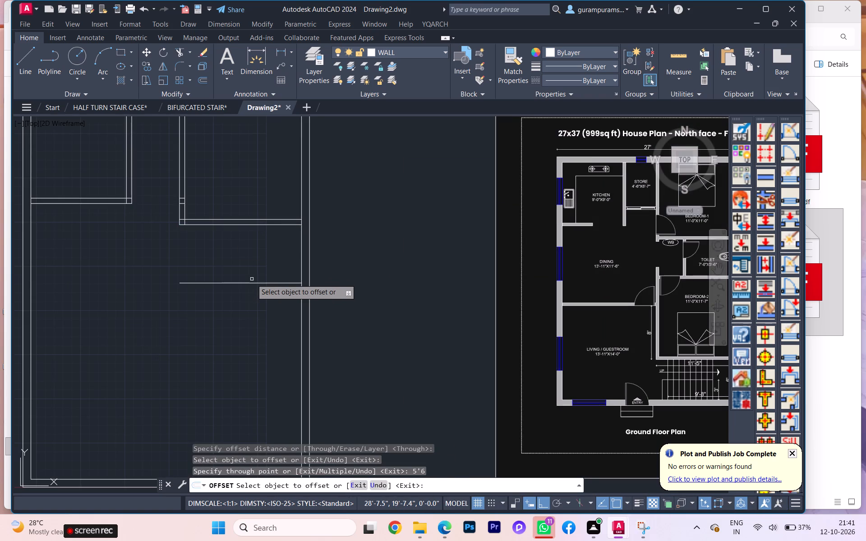
pyautogui.click(250, 283)
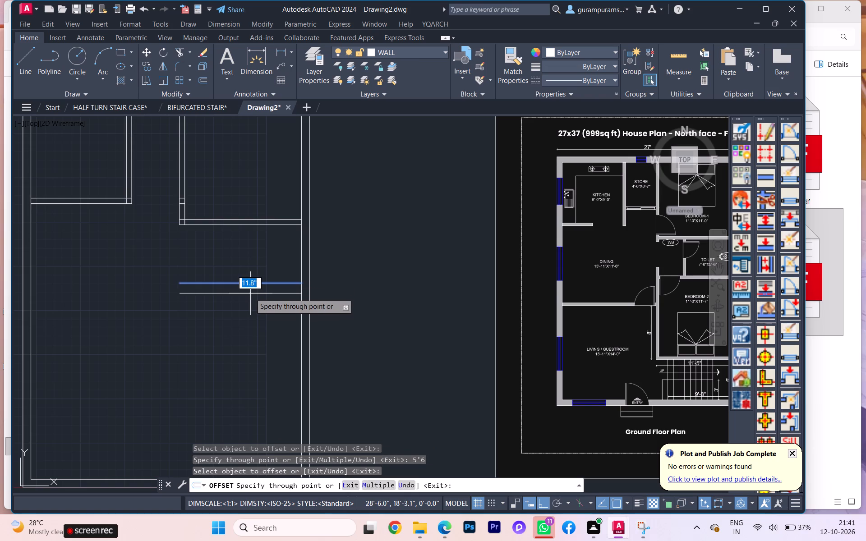
pyautogui.press('6')
pyautogui.press('Return')
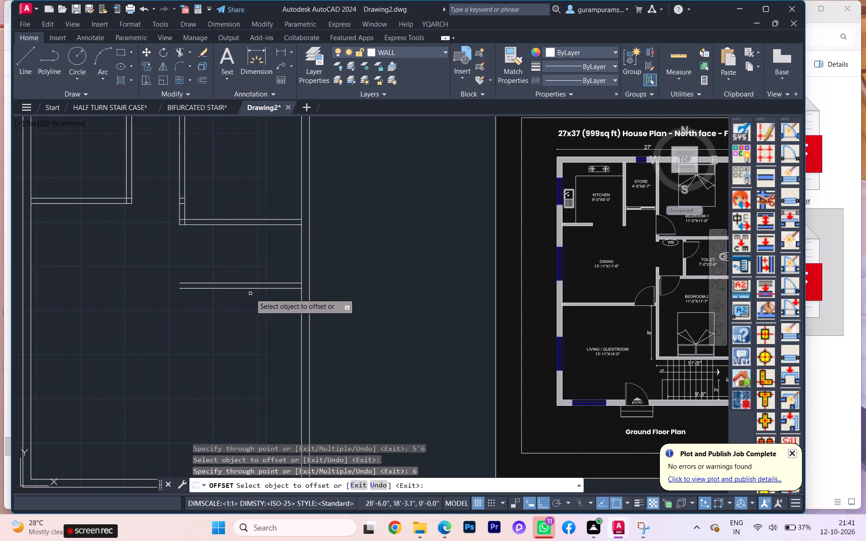
# Offset the lower line of the toilet's south wall 11'7" south, and that copy another 6", forming Bedroom-2's south wall.
pyautogui.click(256, 290)
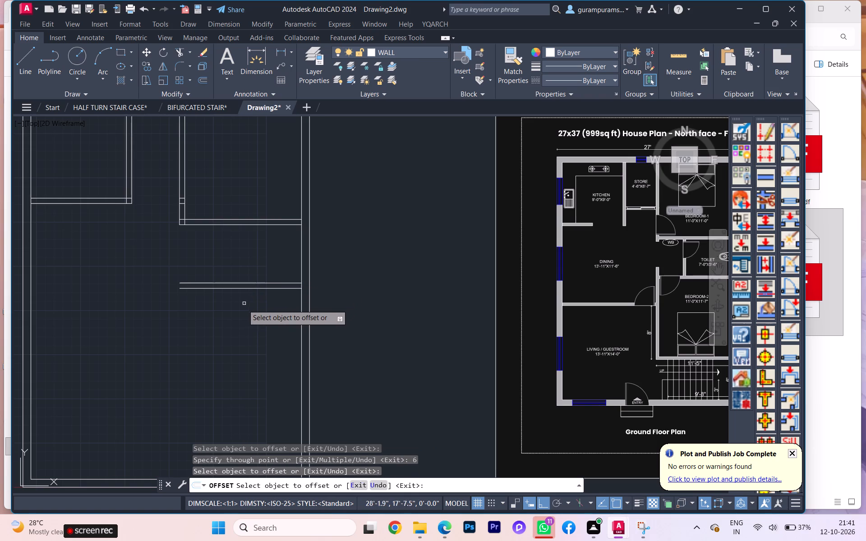
pyautogui.click(248, 289)
pyautogui.scroll(-1, 233, 322)
pyautogui.moveTo(228, 327); pyautogui.dragTo(195, 329, button='middle')
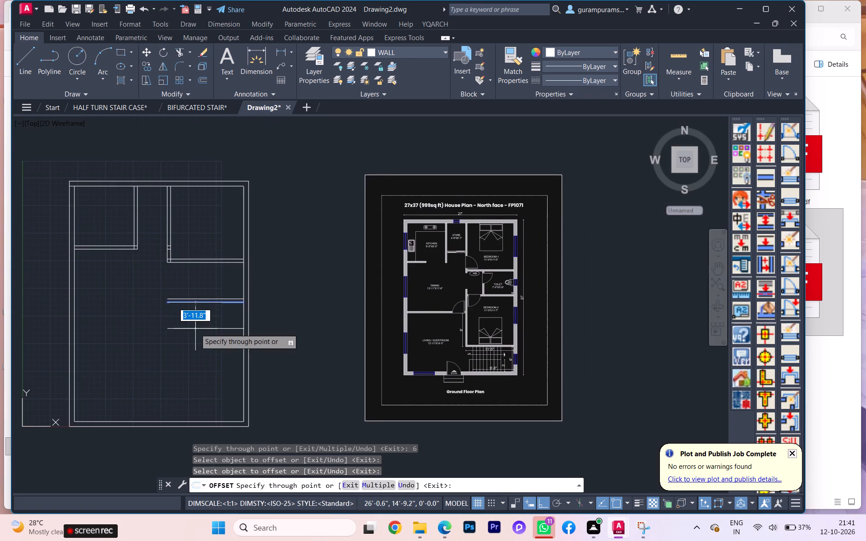
pyautogui.scroll(1, 195, 329)
pyautogui.write("11'7")
pyautogui.press('Return')
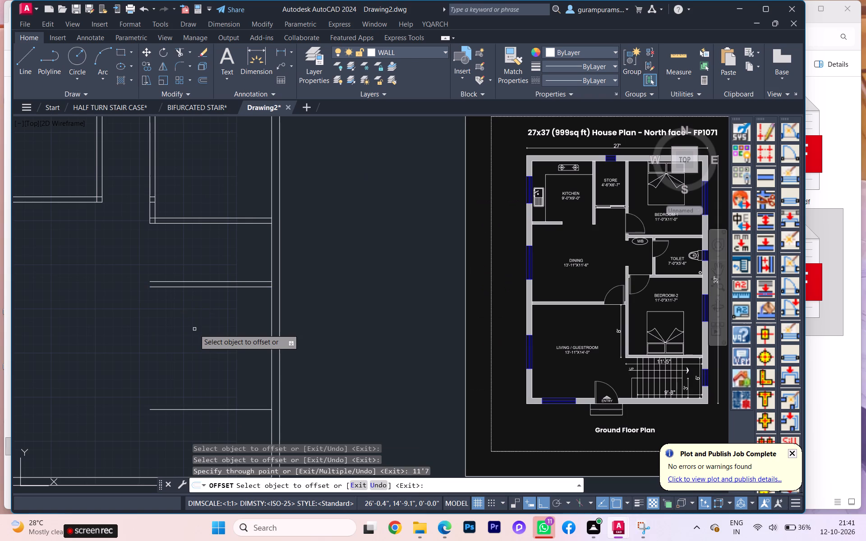
pyautogui.click(240, 410)
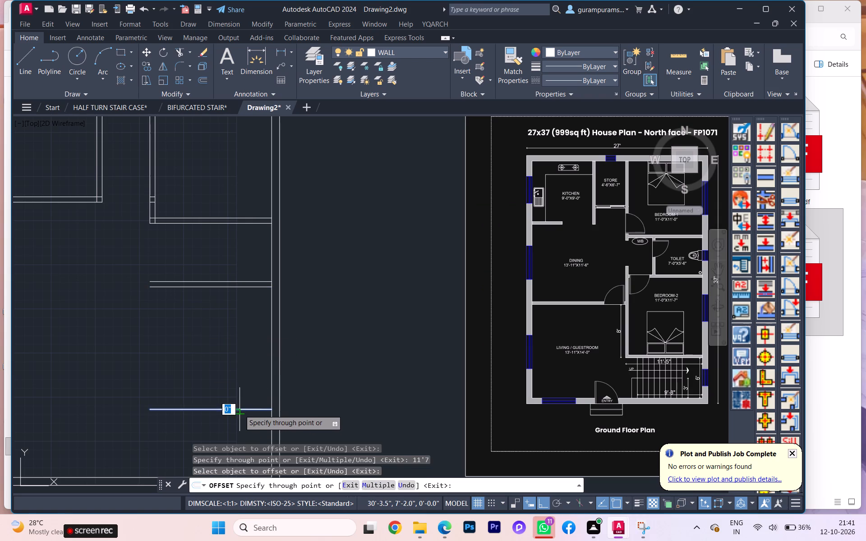
pyautogui.press('6')
pyautogui.press('Return')
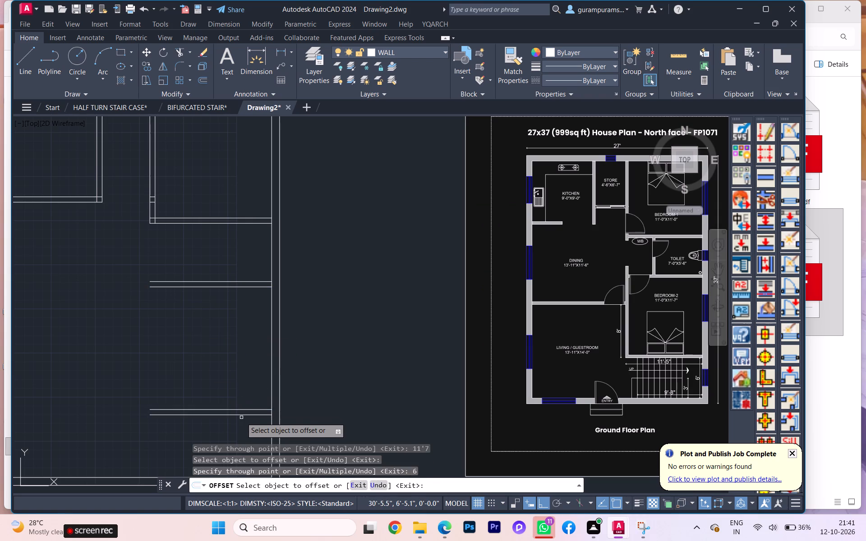
# Offset the inner line of the east exterior wall 11' west, and that copy another 6" west, forming Bedroom-2's west wall.
pyautogui.click(272, 340)
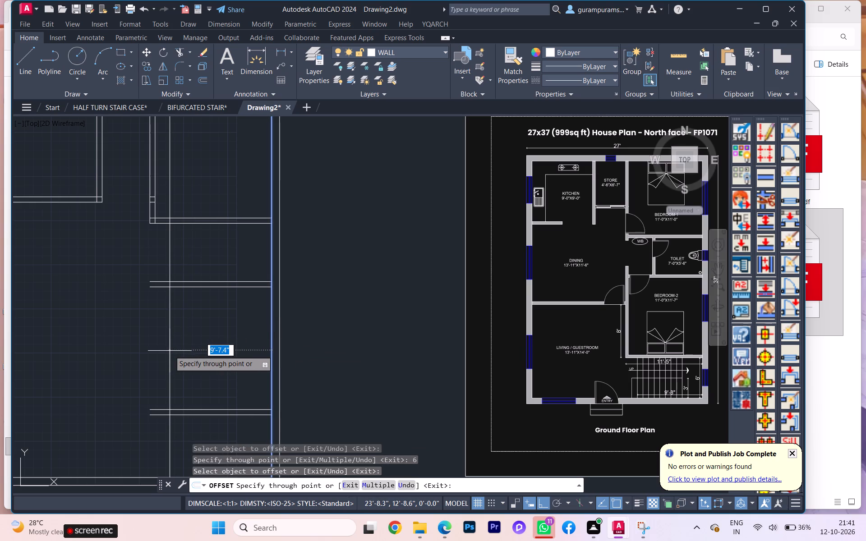
pyautogui.write("11'")
pyautogui.press('Return')
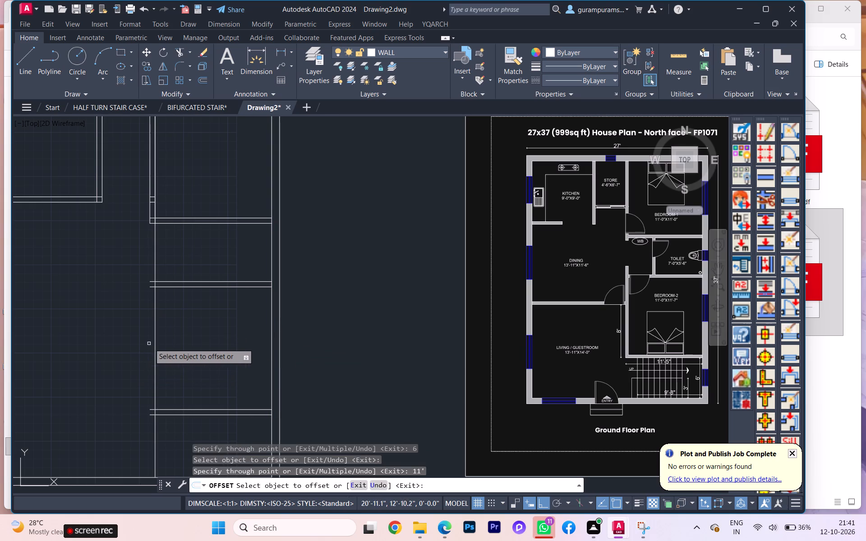
pyautogui.click(154, 340)
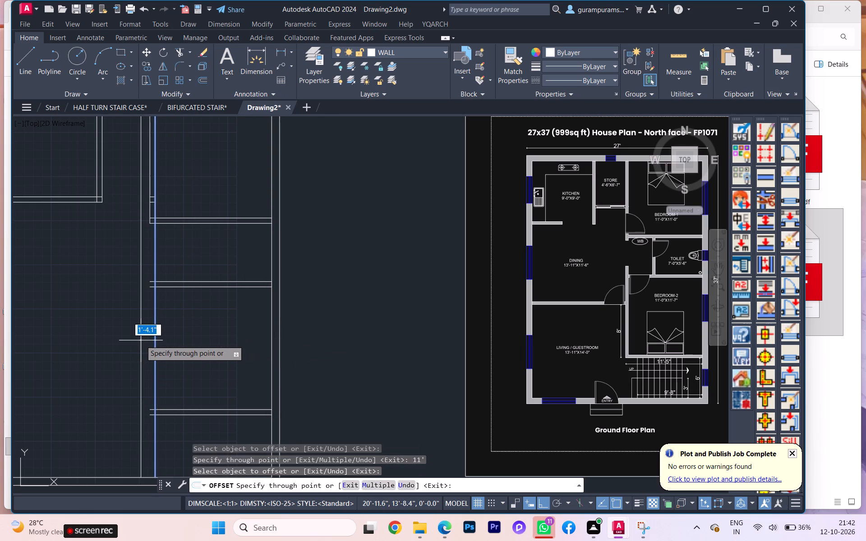
pyautogui.press('6')
pyautogui.press('Return')
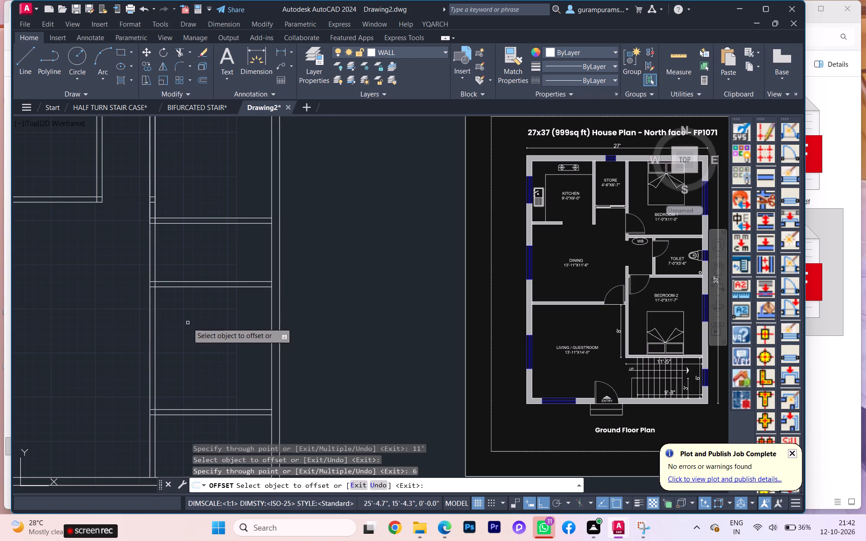
pyautogui.press('Escape')
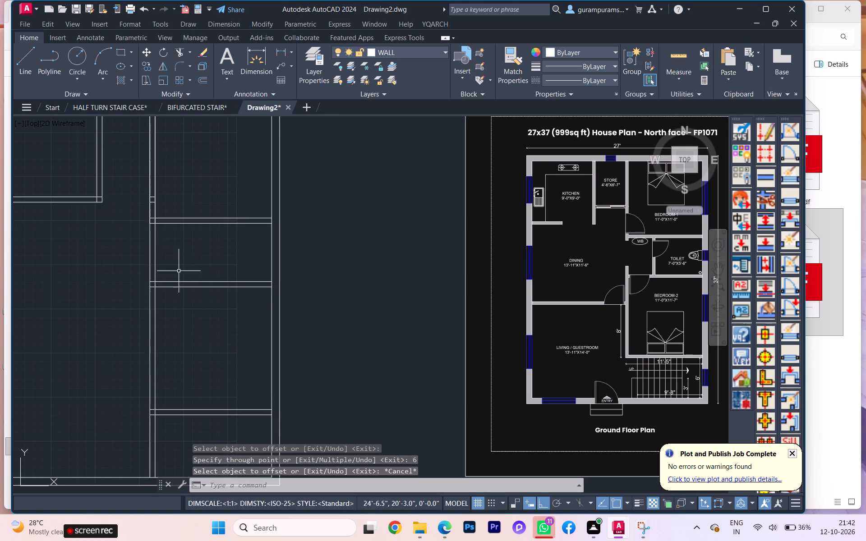
# Stretch the north end of the new west wall's east line down to the south line of the Bedroom-1 south wall.
pyautogui.scroll(-1, 166, 252)
pyautogui.click(161, 249)
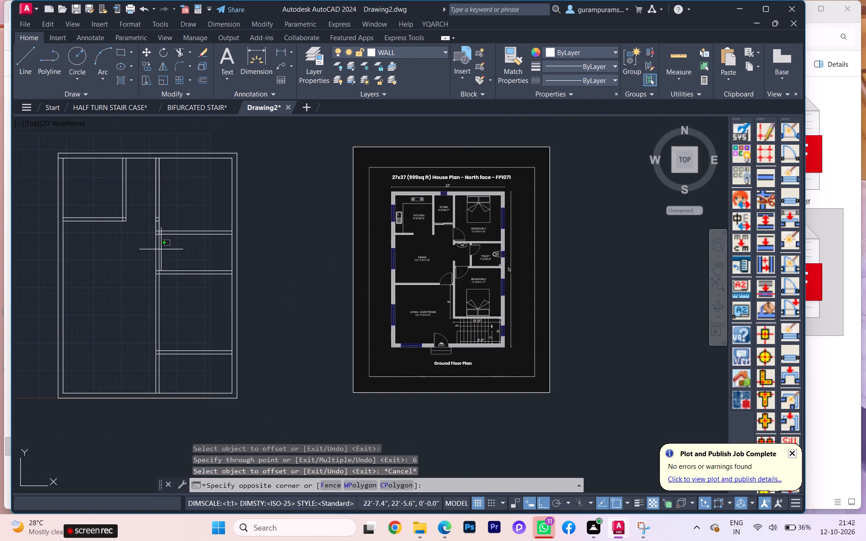
pyautogui.click(146, 246)
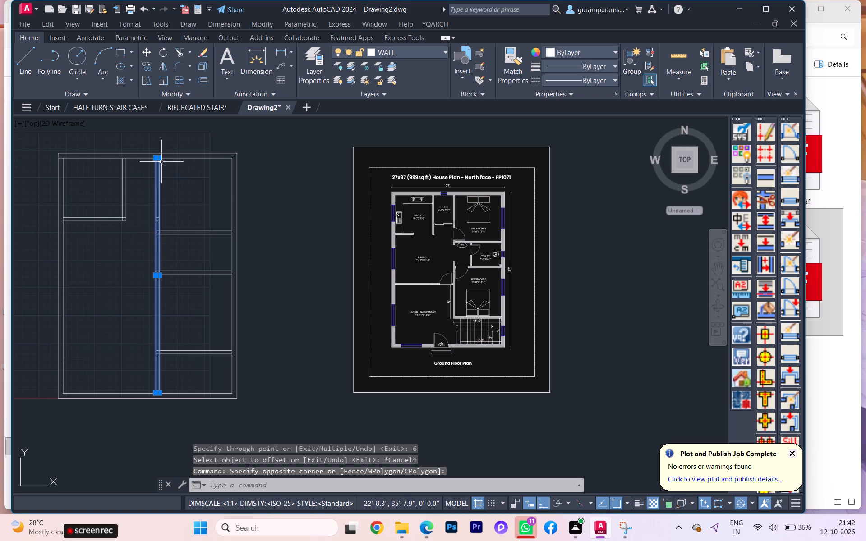
pyautogui.click(161, 159)
pyautogui.scroll(1, 161, 238)
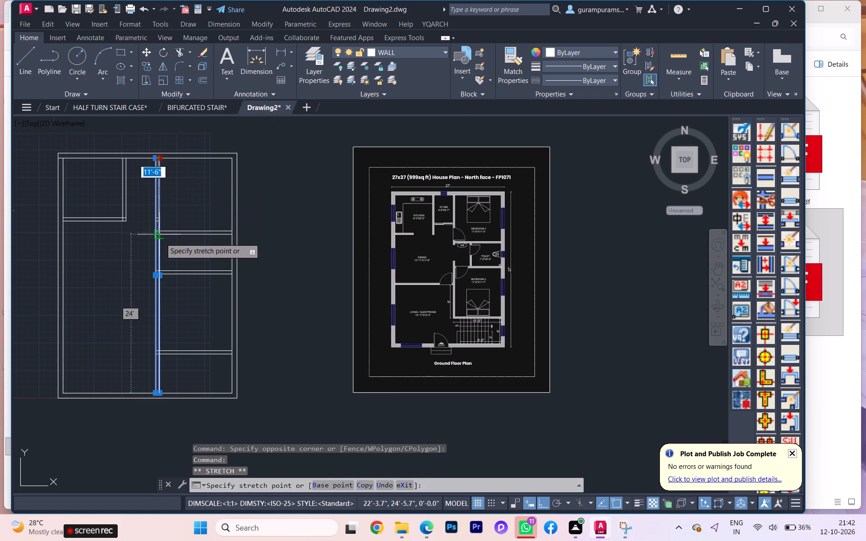
pyautogui.click(160, 230)
pyautogui.scroll(-1, 165, 244)
pyautogui.moveTo(165, 244); pyautogui.dragTo(165, 316, button='middle')
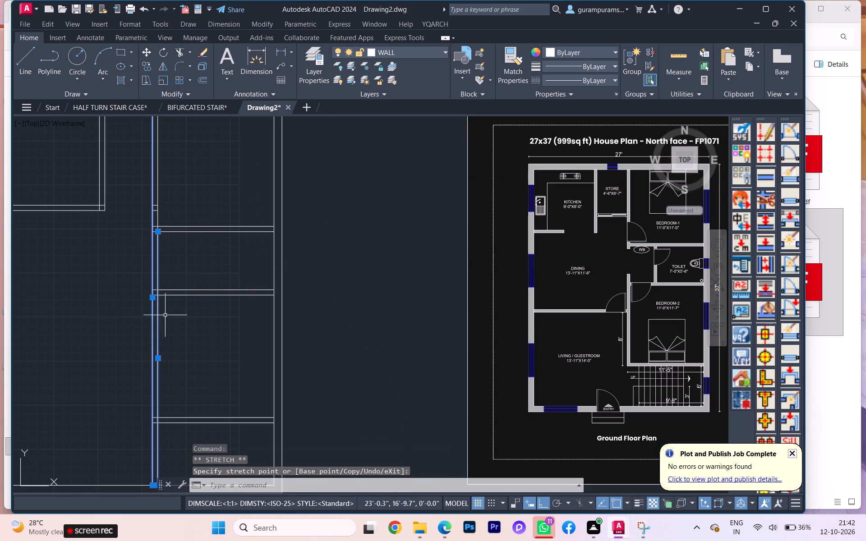
pyautogui.press('Escape')
# Stretch the north end of the new wall's west line down to the southwest corner of the Bedroom-1 walls.
pyautogui.scroll(-2, 180, 261)
pyautogui.moveTo(180, 260); pyautogui.dragTo(179, 290, button='middle')
pyautogui.scroll(2, 178, 235)
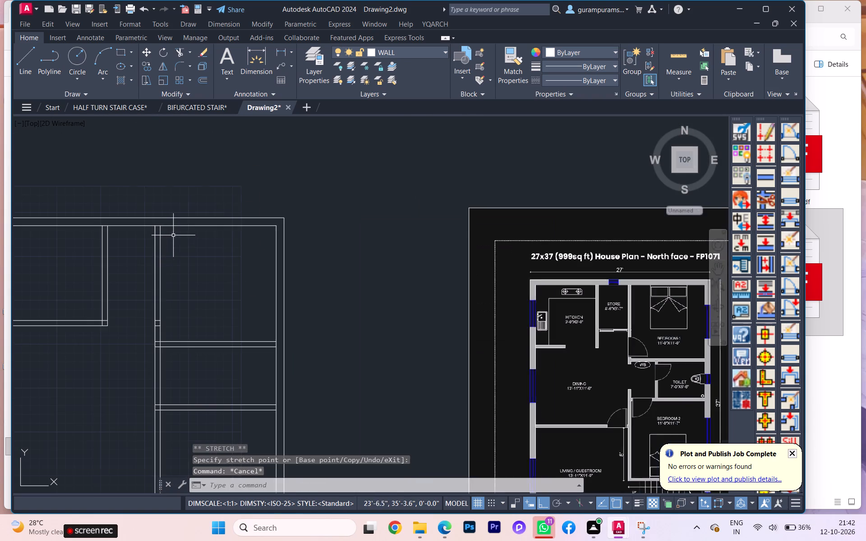
pyautogui.click(154, 244)
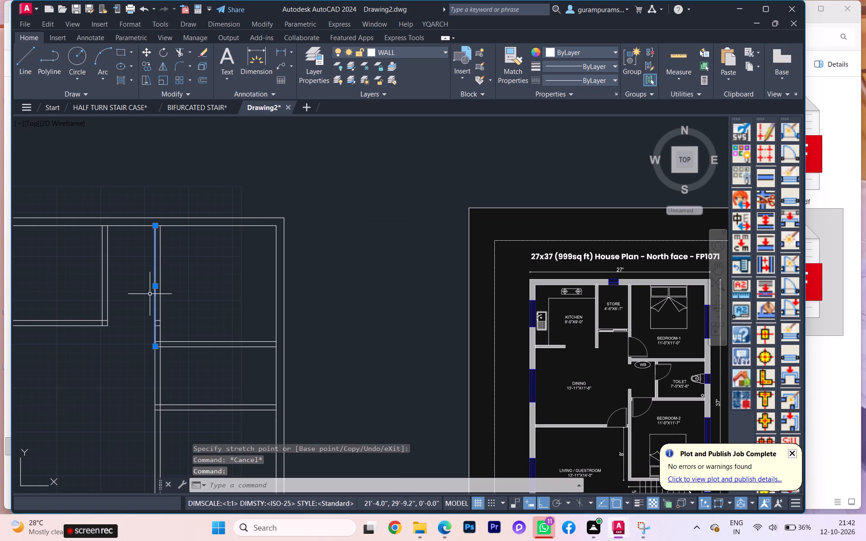
pyautogui.press('Escape')
pyautogui.click(156, 358)
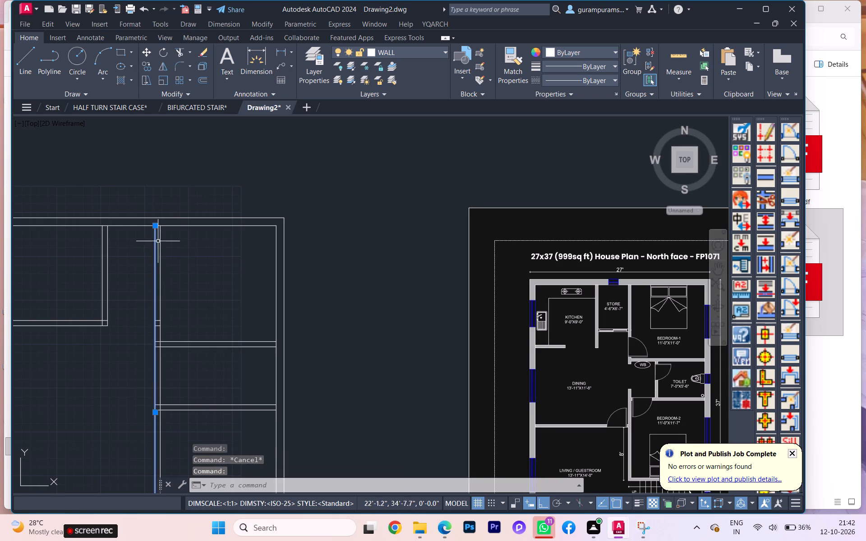
pyautogui.click(157, 226)
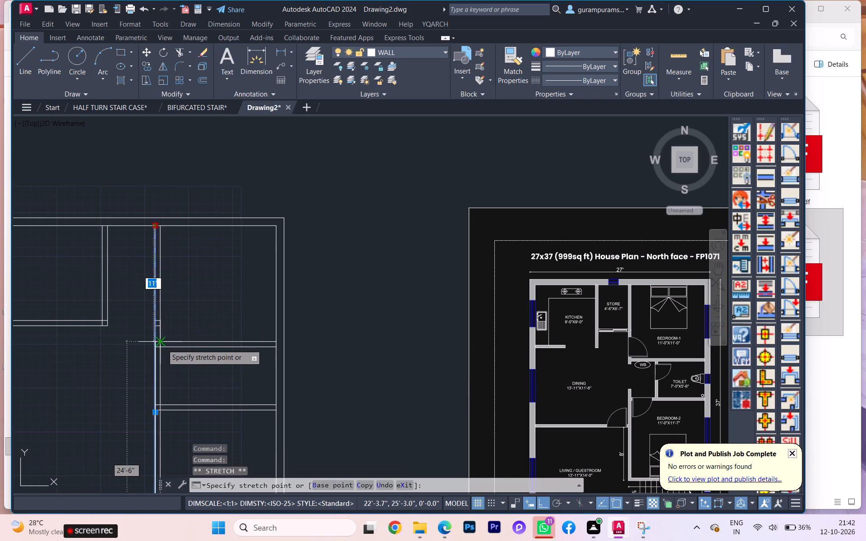
pyautogui.scroll(1, 160, 350)
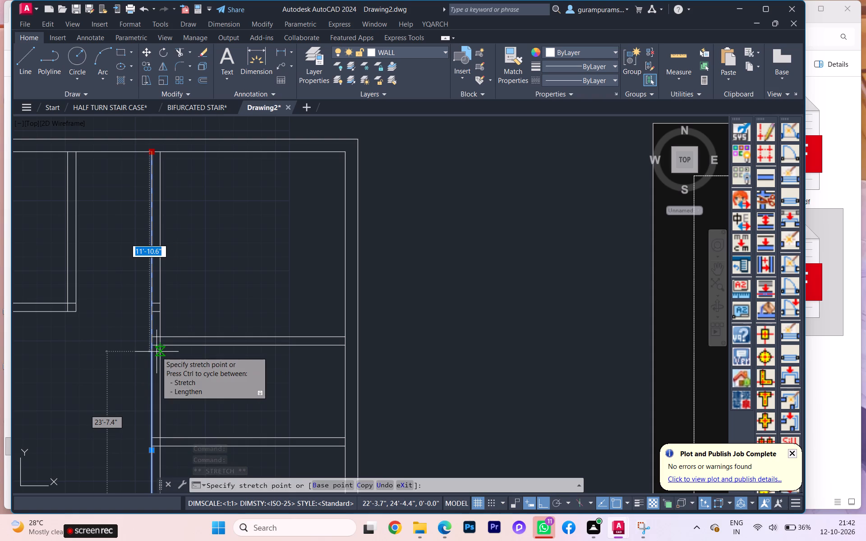
pyautogui.scroll(2, 153, 353)
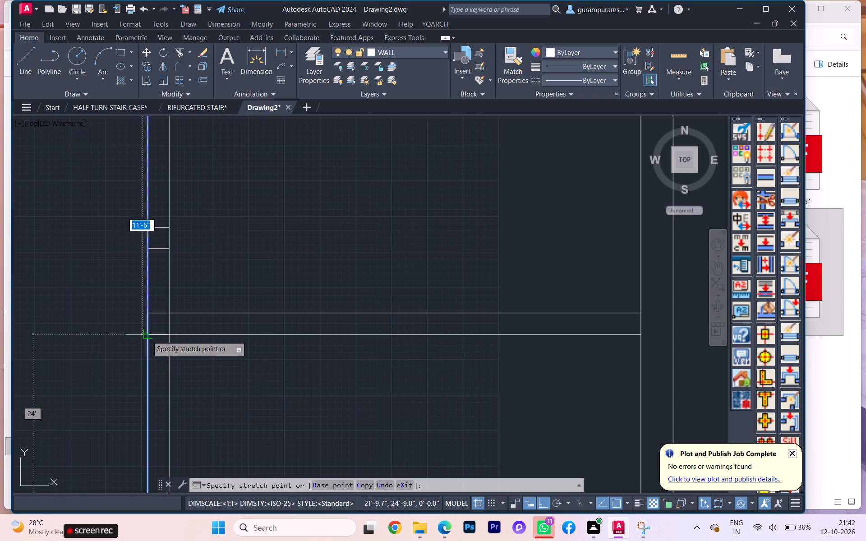
pyautogui.click(147, 336)
pyautogui.press('Escape')
pyautogui.scroll(-2, 123, 356)
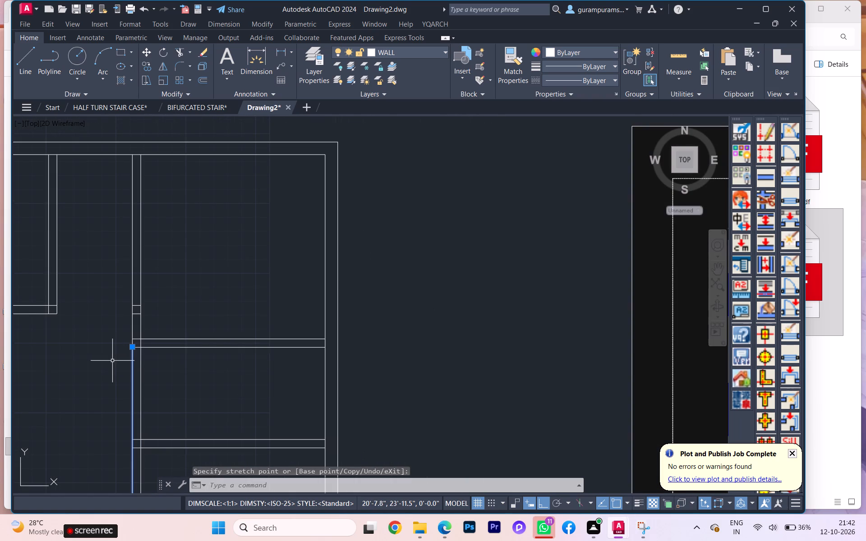
pyautogui.press('Escape')
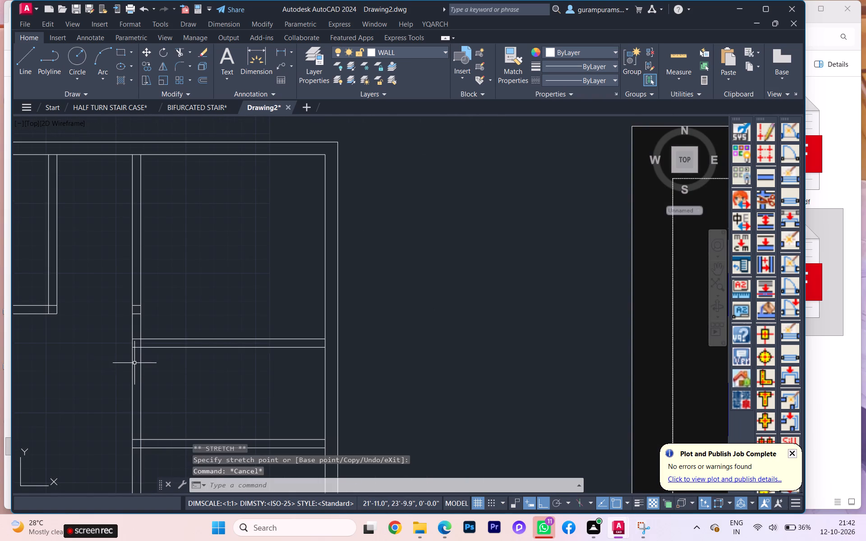
# Stretch the north ends of both lines of Bedroom-2's west wall down to the north line of the toilet's south wall.
pyautogui.scroll(-2, 80, 355)
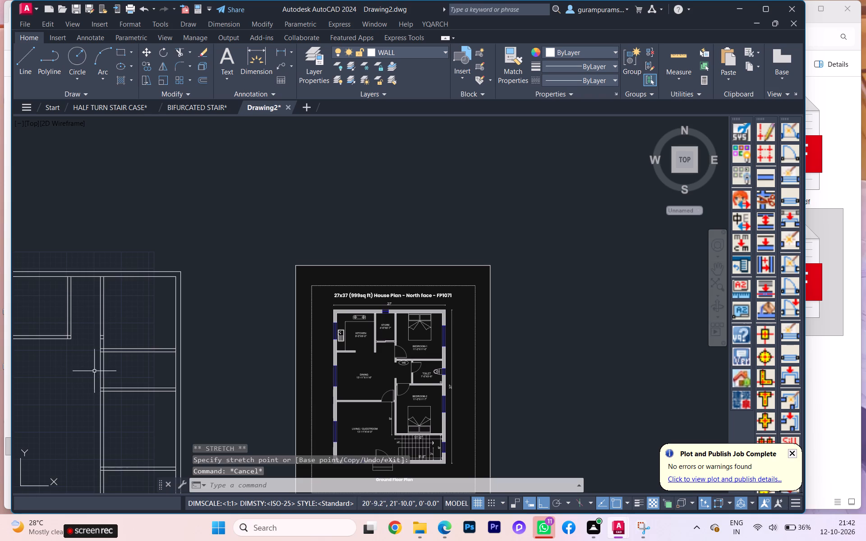
pyautogui.scroll(2, 114, 375)
pyautogui.scroll(-1, 116, 378)
pyautogui.moveTo(116, 377); pyautogui.dragTo(115, 347, button='middle')
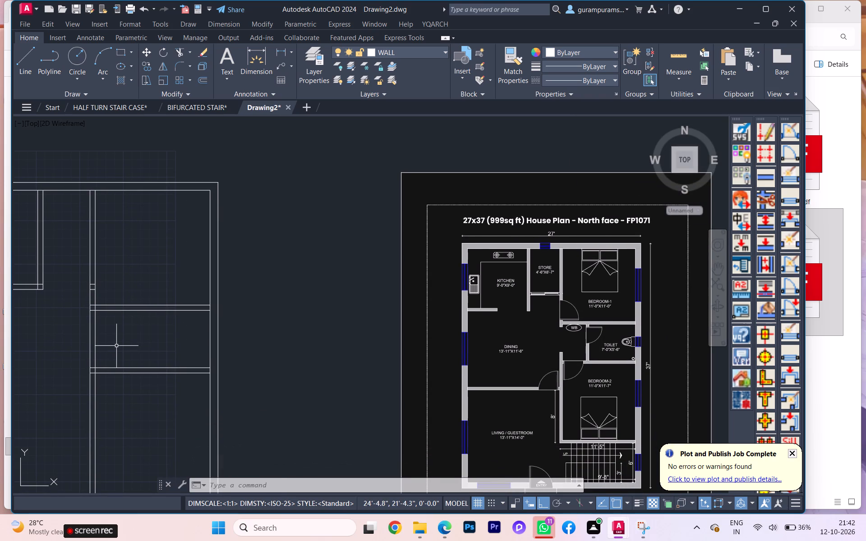
pyautogui.click(109, 333)
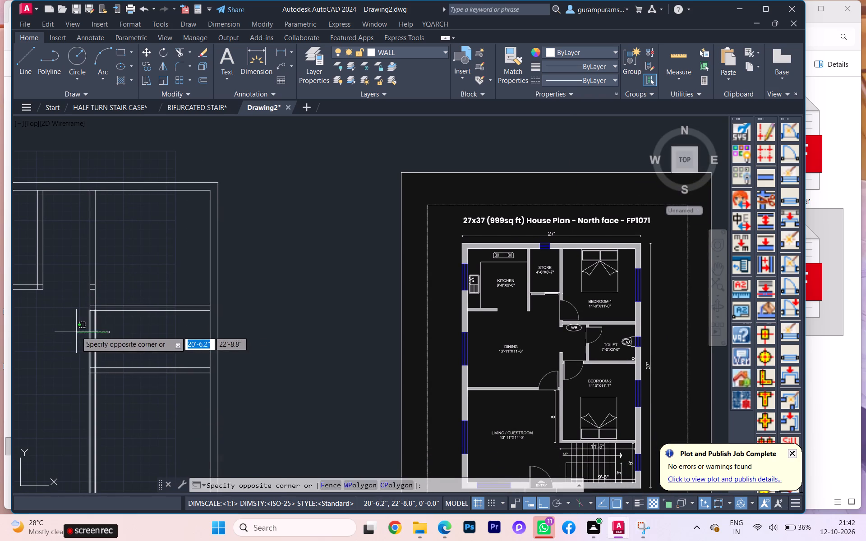
pyautogui.click(76, 331)
pyautogui.scroll(1, 94, 320)
pyautogui.click(86, 305)
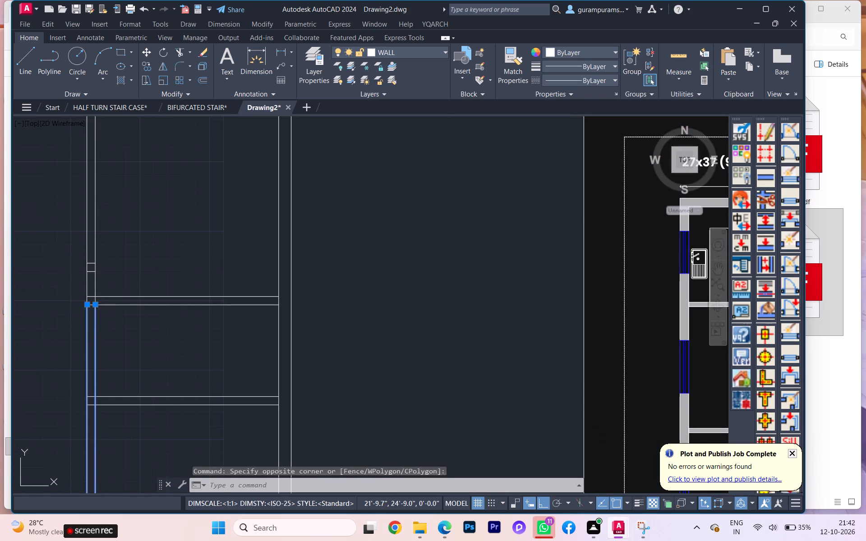
pyautogui.click(89, 397)
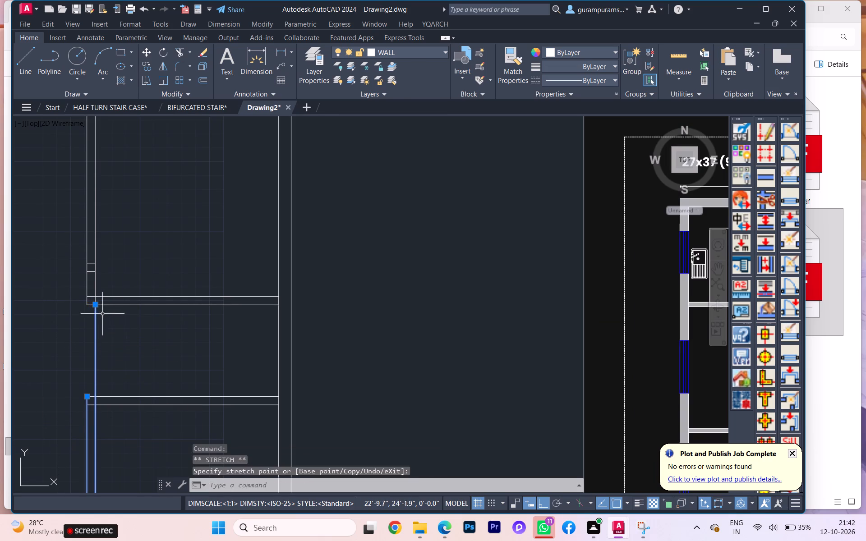
pyautogui.click(96, 305)
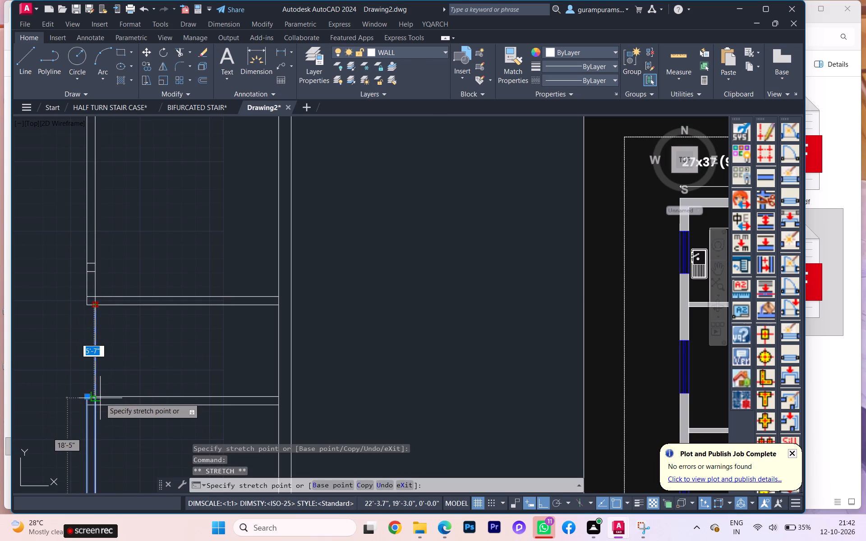
pyautogui.click(99, 398)
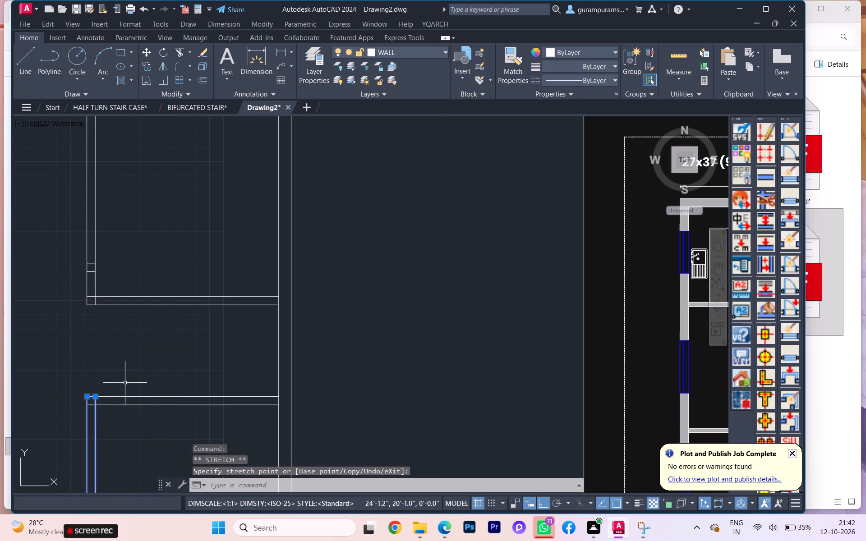
pyautogui.press('Escape')
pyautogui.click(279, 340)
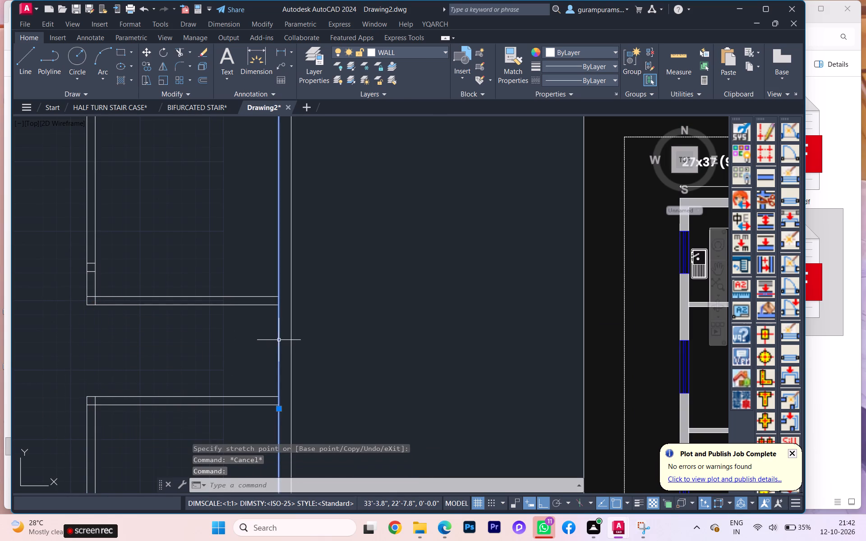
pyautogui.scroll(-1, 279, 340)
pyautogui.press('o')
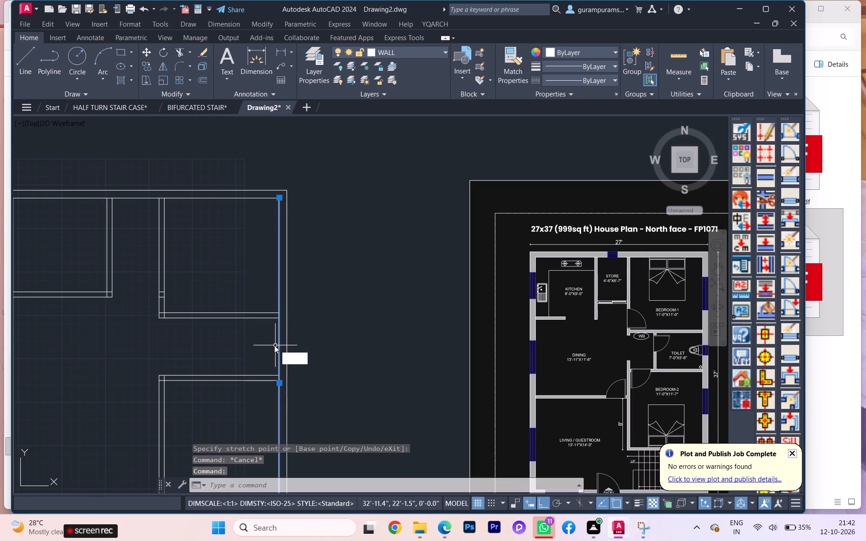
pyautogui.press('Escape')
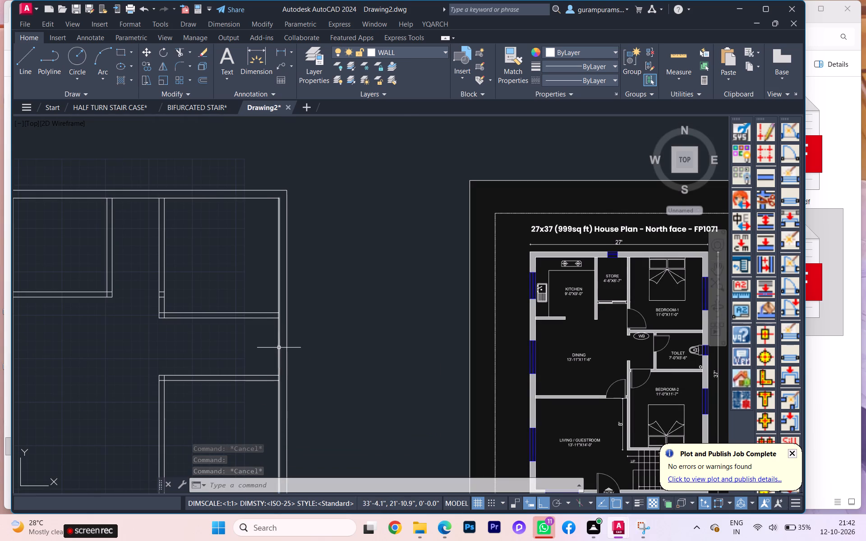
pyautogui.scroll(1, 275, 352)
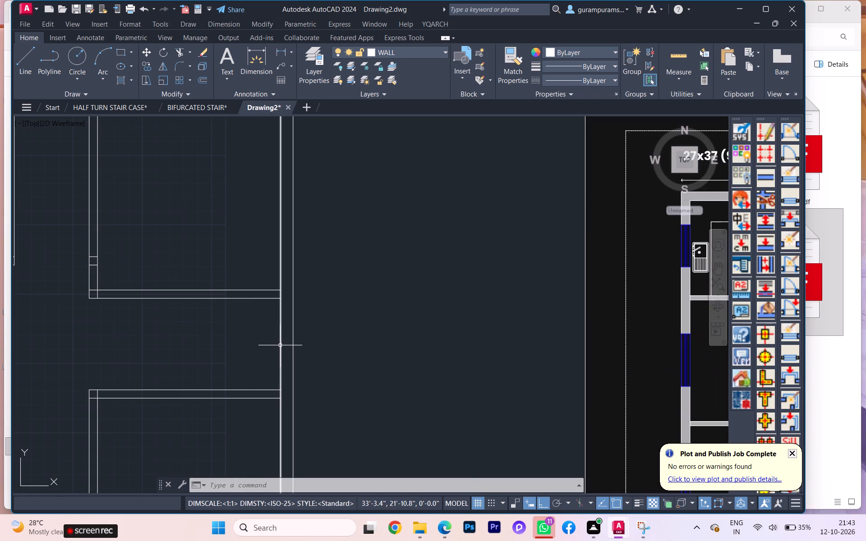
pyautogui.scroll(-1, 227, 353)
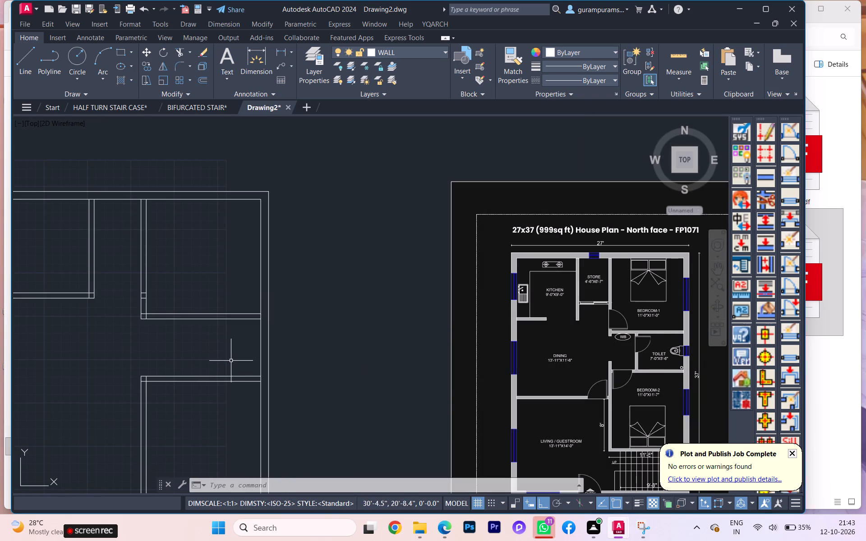
# Offset the inner line of the east exterior wall 7' west, and that copy another 6" west, forming the toilet's west wall.
pyautogui.click(261, 344)
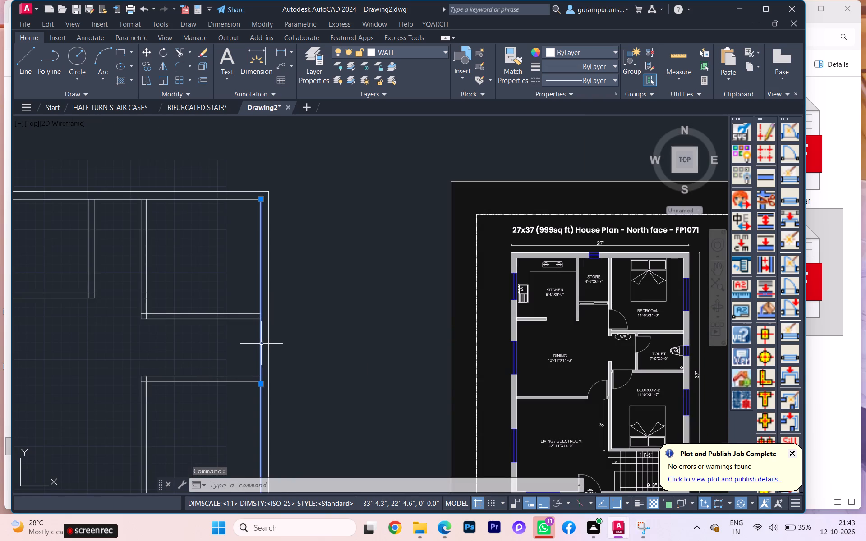
pyautogui.press('o')
pyautogui.press('Return')
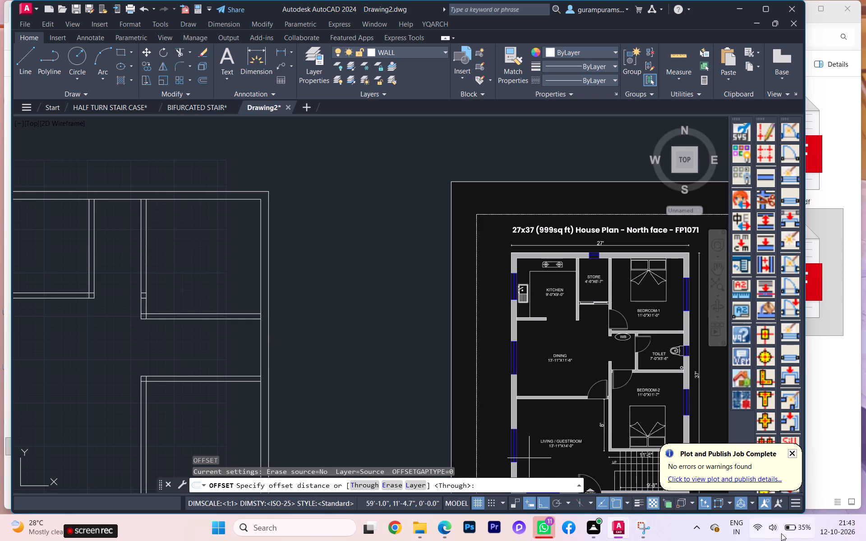
pyautogui.click(798, 453)
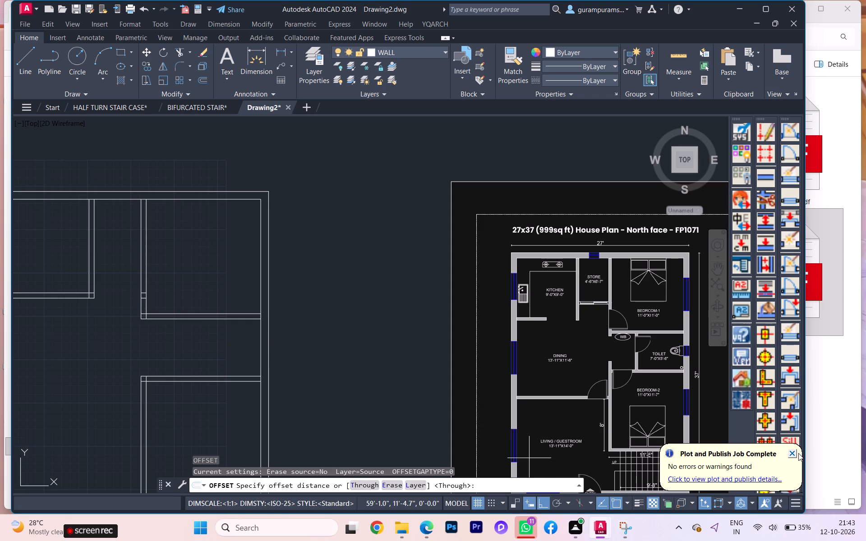
pyautogui.click(788, 453)
pyautogui.click(791, 453)
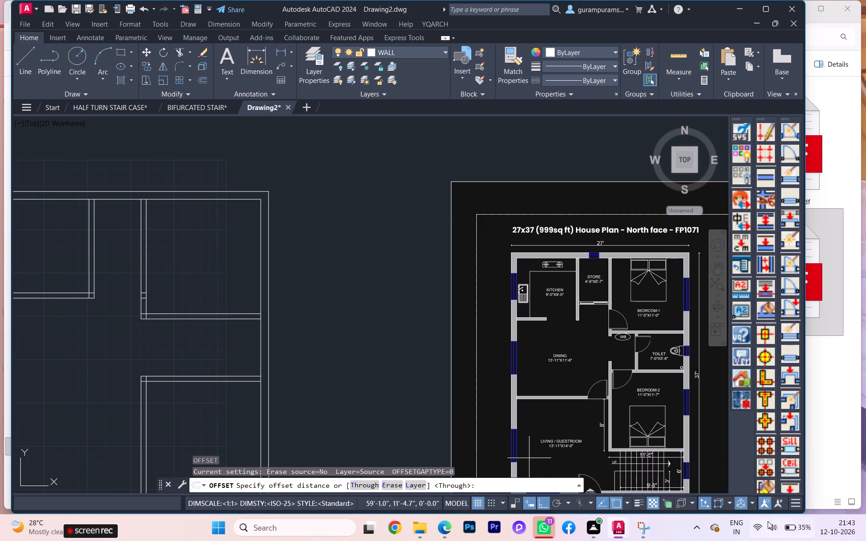
pyautogui.click(757, 527)
pyautogui.click(384, 441)
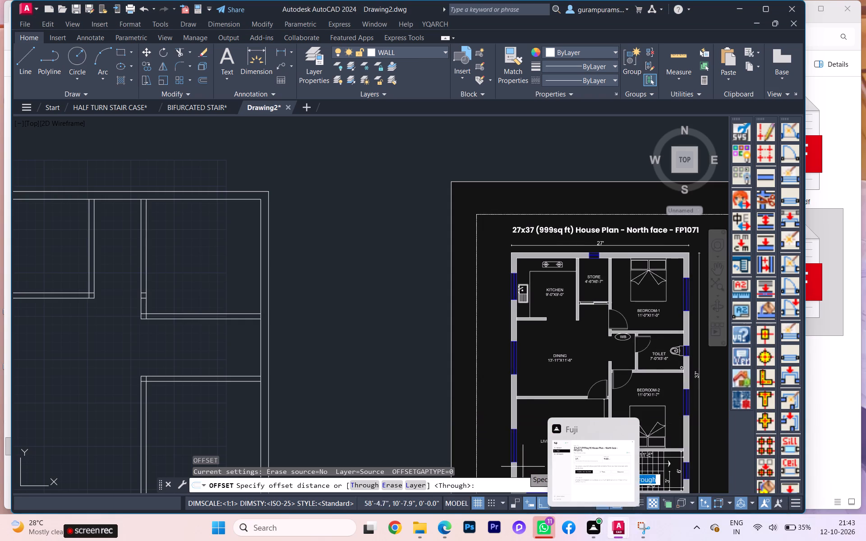
pyautogui.scroll(-1, 370, 395)
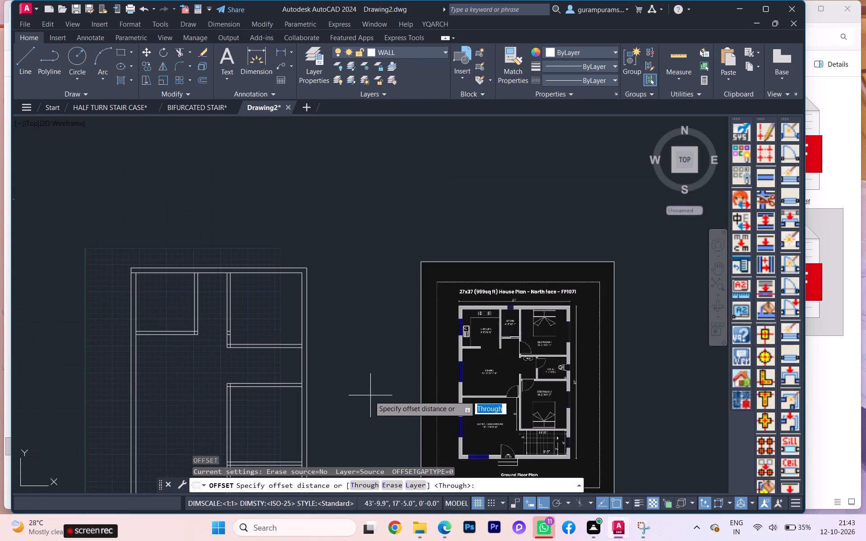
pyautogui.scroll(-1, 348, 411)
pyautogui.moveTo(348, 411); pyautogui.dragTo(344, 347, button='middle')
pyautogui.scroll(1, 327, 353)
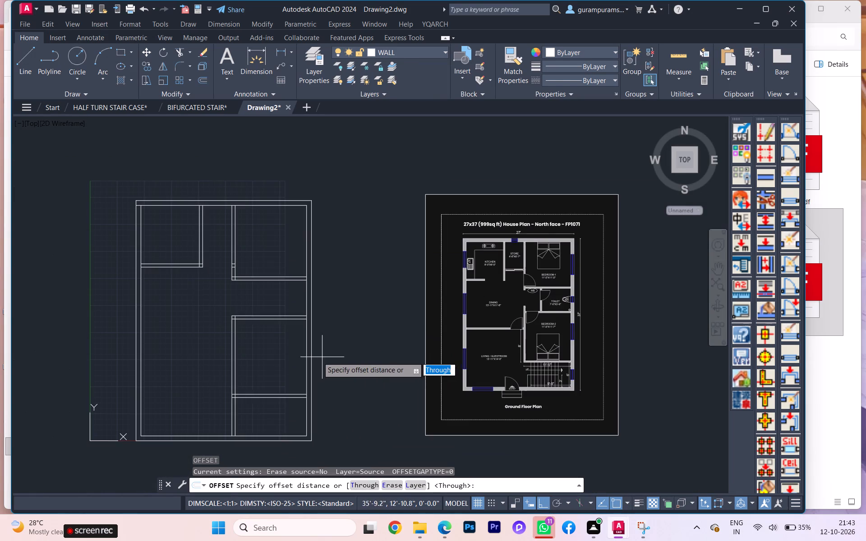
pyautogui.press('space')
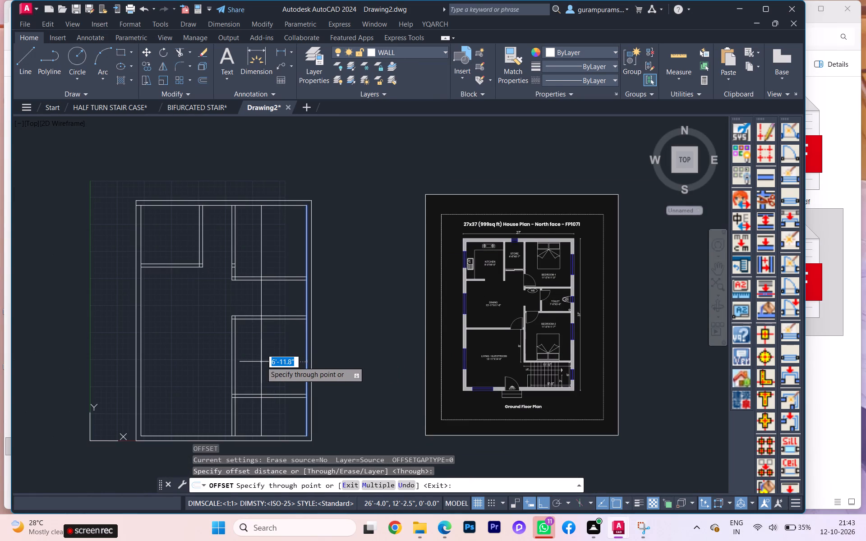
pyautogui.write("7'")
pyautogui.press('Return')
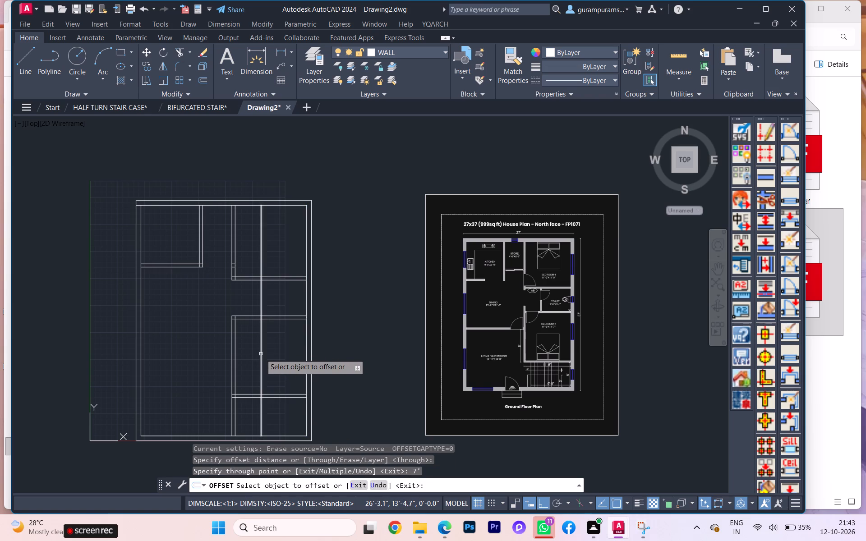
pyautogui.click(261, 354)
pyautogui.press('6')
pyautogui.press('Return')
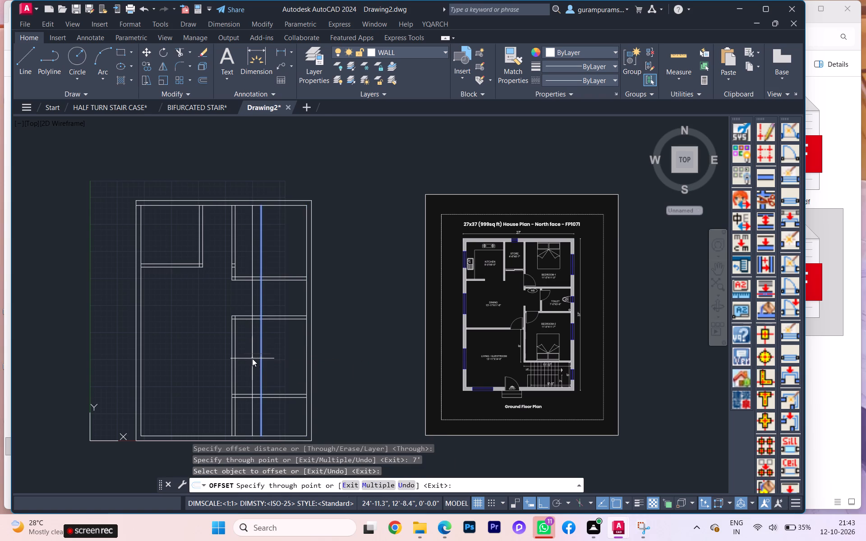
pyautogui.press('Escape')
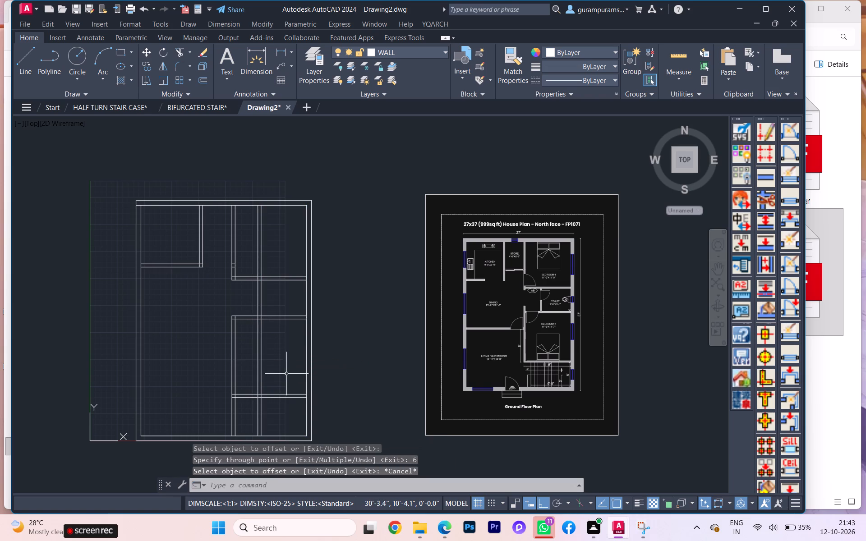
# Trim the toilet's west wall lines inside the toilet's south wall, and inside and north of the Bedroom-1 south wall.
pyautogui.press('t')
pyautogui.press('r')
pyautogui.press('Return')
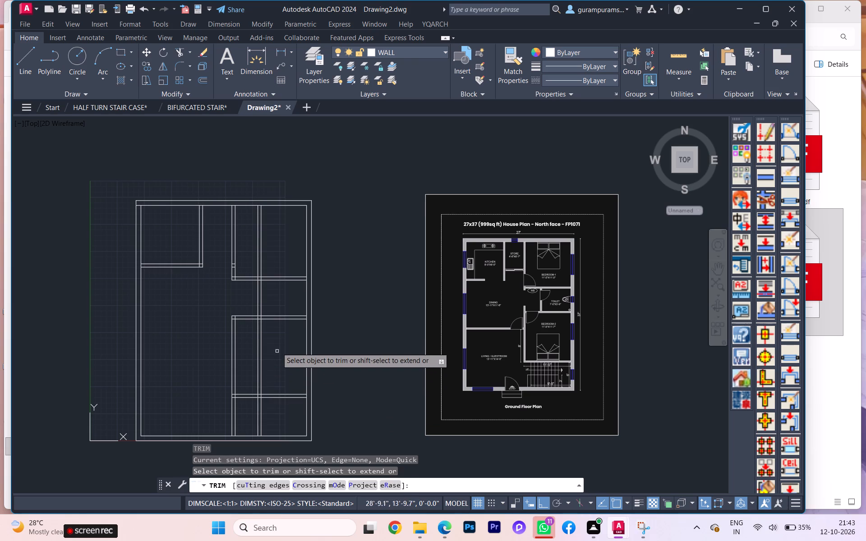
pyautogui.scroll(3, 260, 318)
pyautogui.click(240, 316)
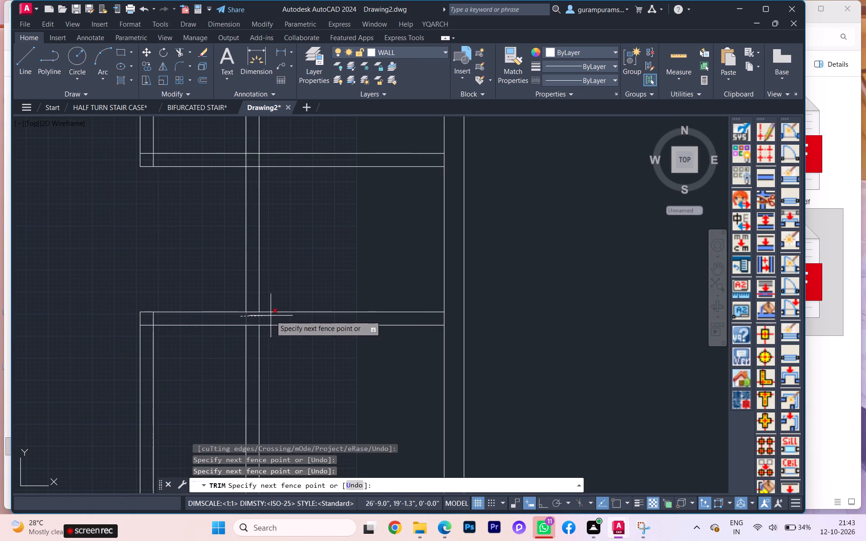
pyautogui.click(271, 316)
pyautogui.scroll(-2, 269, 357)
pyautogui.scroll(2, 258, 279)
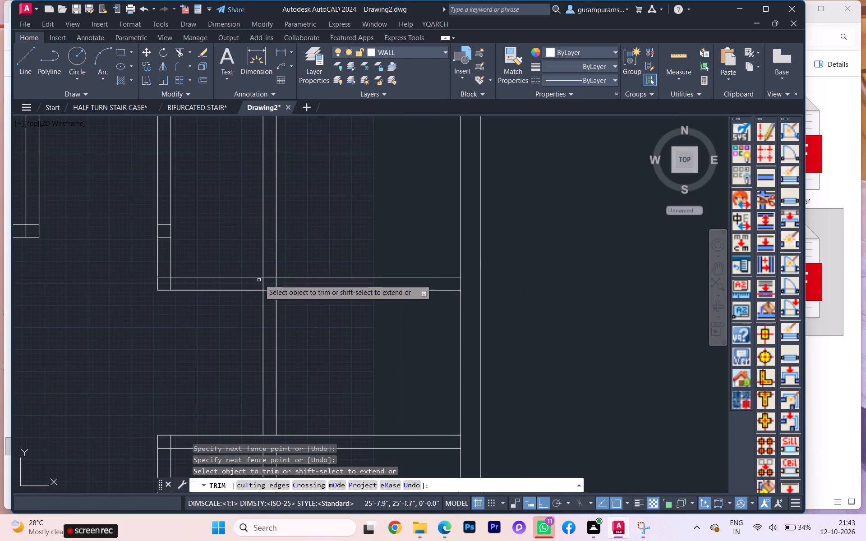
pyautogui.click(299, 249)
pyautogui.click(240, 238)
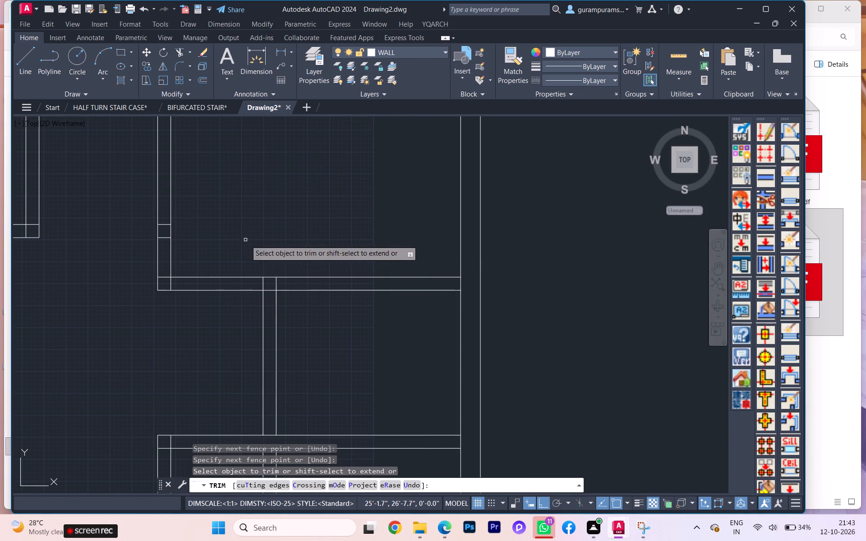
pyautogui.scroll(-3, 257, 264)
pyautogui.scroll(3, 262, 279)
pyautogui.click(243, 269)
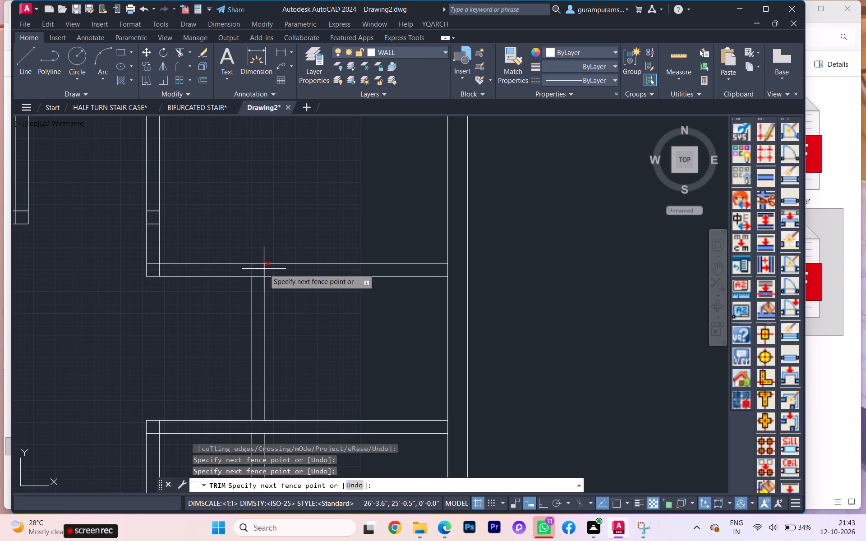
pyautogui.click(264, 268)
pyautogui.press('Escape')
# Erase the two leftover lines of the toilet's west wall running south through Bedroom-2.
pyautogui.scroll(-2, 274, 347)
pyautogui.moveTo(278, 350); pyautogui.dragTo(261, 292, button='middle')
pyautogui.click(288, 381)
pyautogui.click(244, 361)
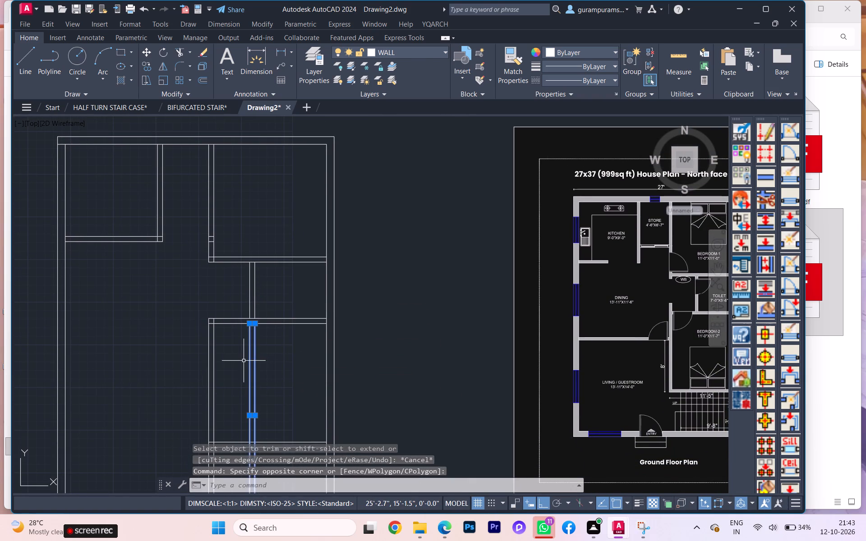
pyautogui.press('Delete')
# Check the toilet and Bedroom-1 wall junctions in the drawing against the reference floor plan.
pyautogui.scroll(1, 272, 291)
pyautogui.scroll(-2, 230, 312)
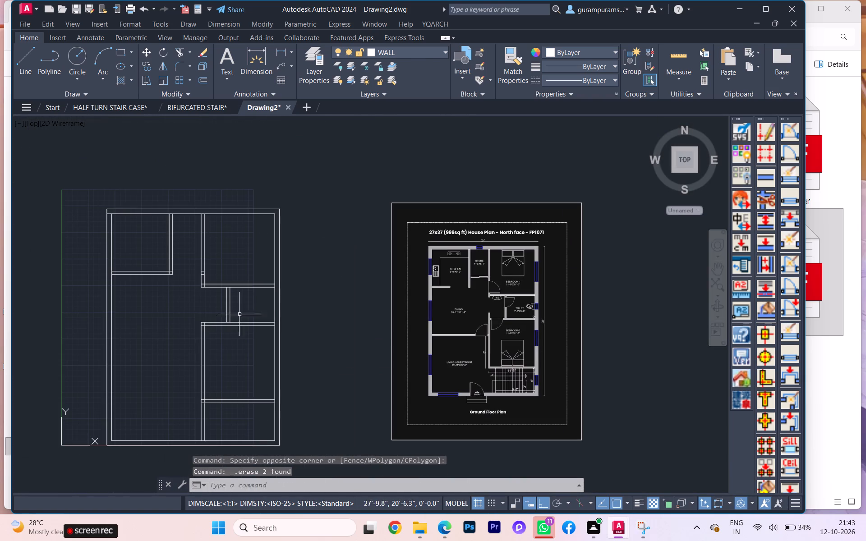
pyautogui.scroll(1, 535, 310)
pyautogui.scroll(-1, 402, 346)
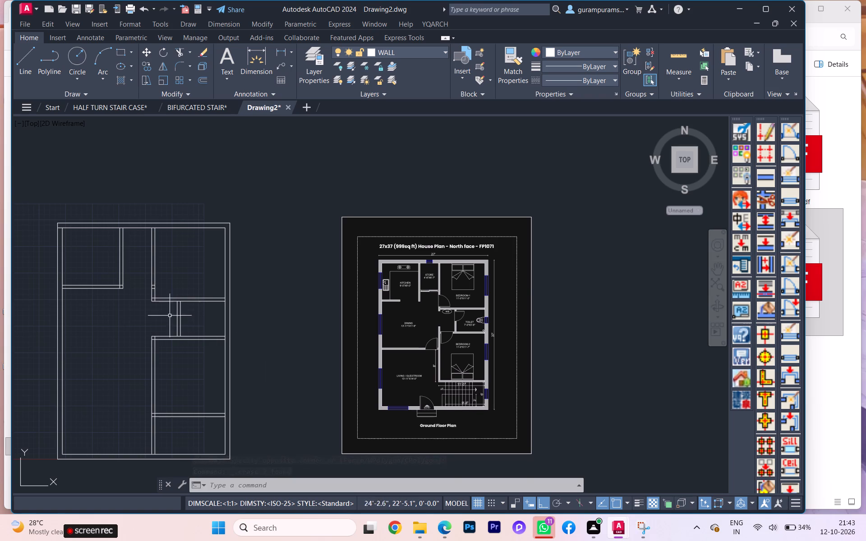
pyautogui.scroll(3, 152, 296)
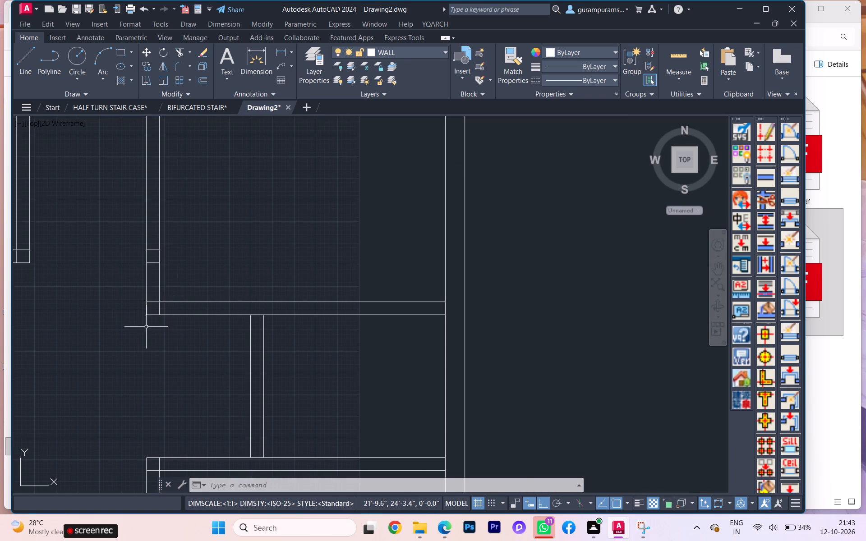
pyautogui.click(152, 314)
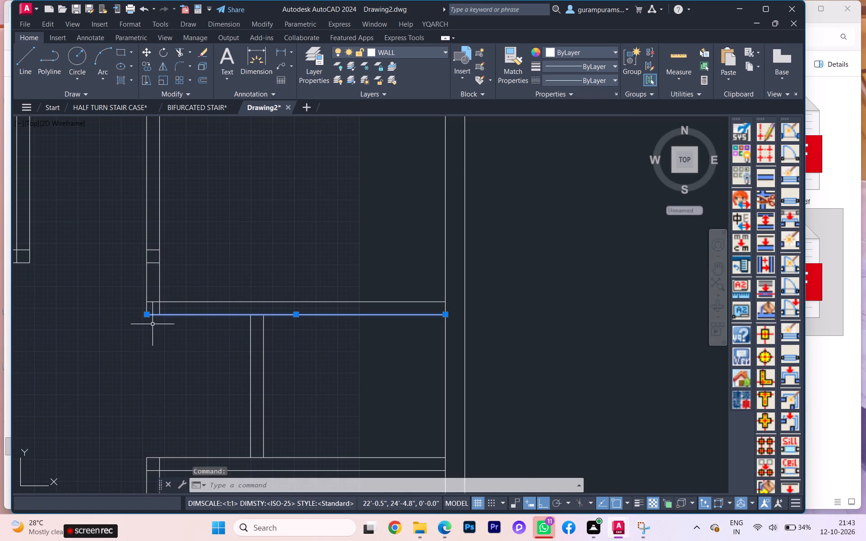
pyautogui.scroll(-3, 152, 326)
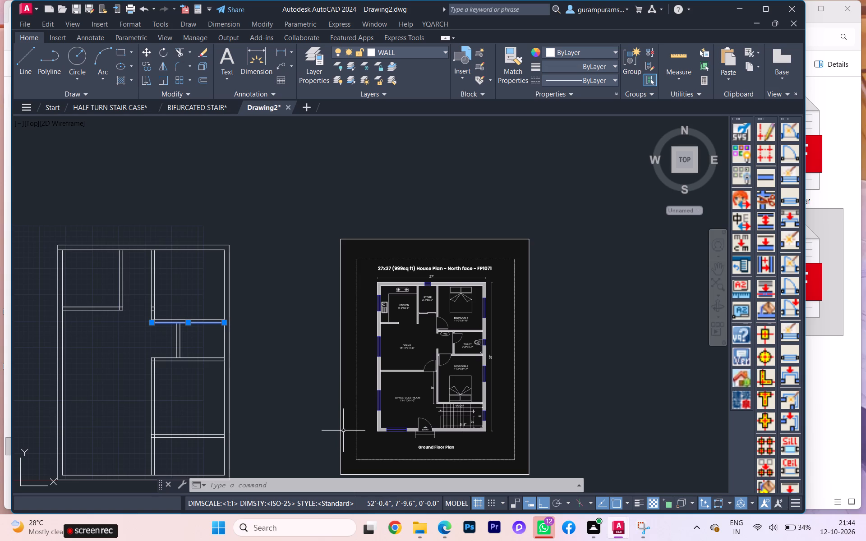
pyautogui.scroll(1, 339, 436)
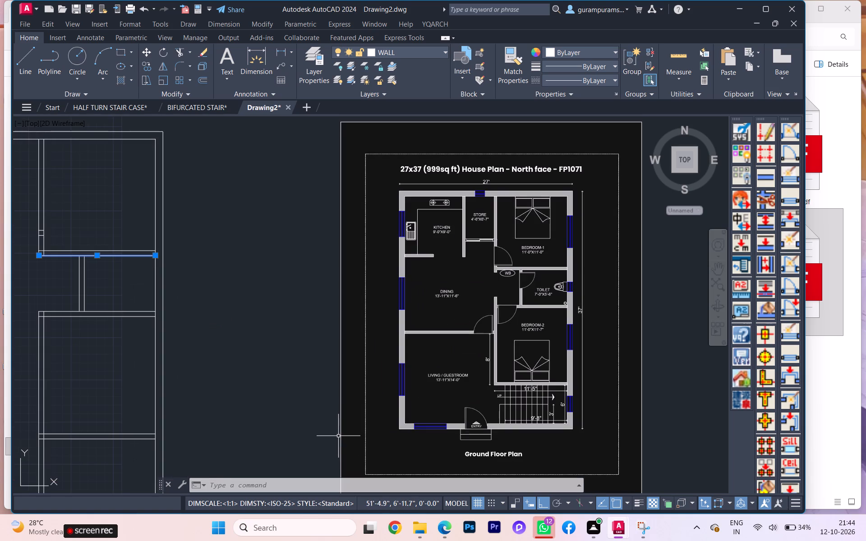
pyautogui.press('Escape')
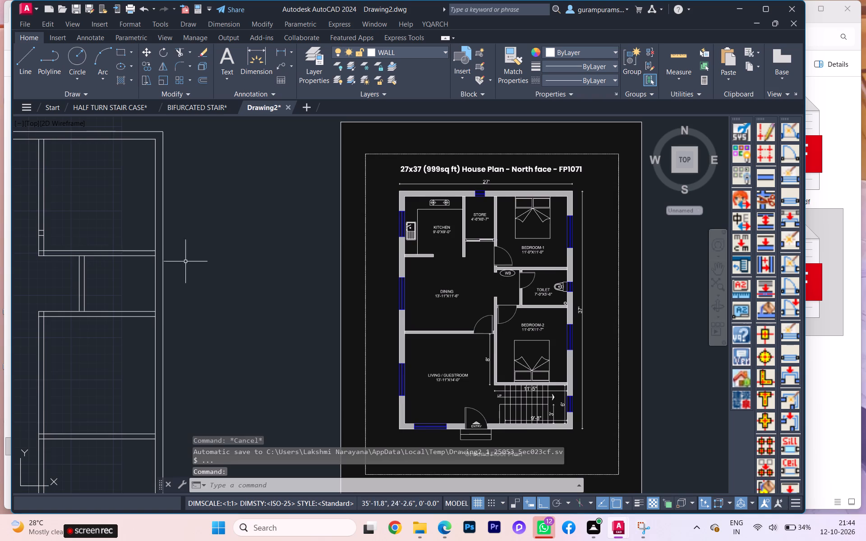
# Trim Bedroom-2's west wall lines south of its south wall, and trim the overlapping stubs inside the southwest corner.
pyautogui.scroll(-1, 210, 299)
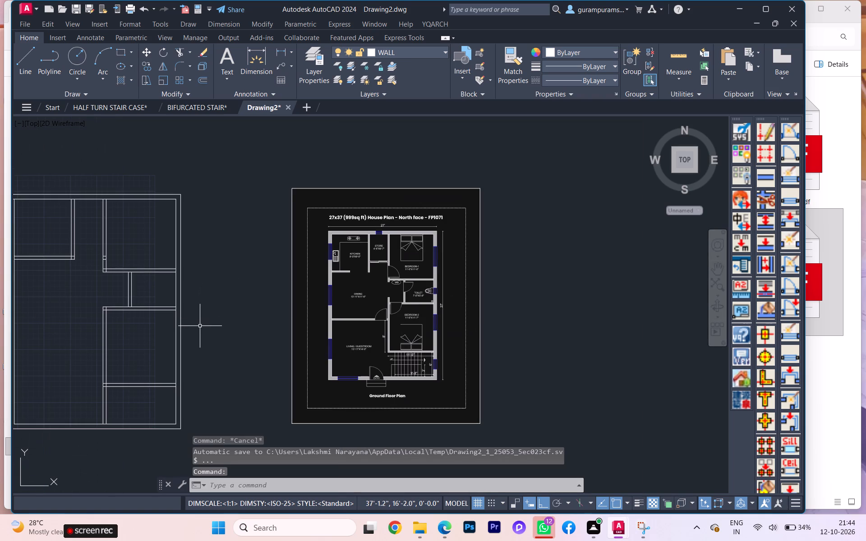
pyautogui.moveTo(200, 326); pyautogui.dragTo(216, 281, button='middle')
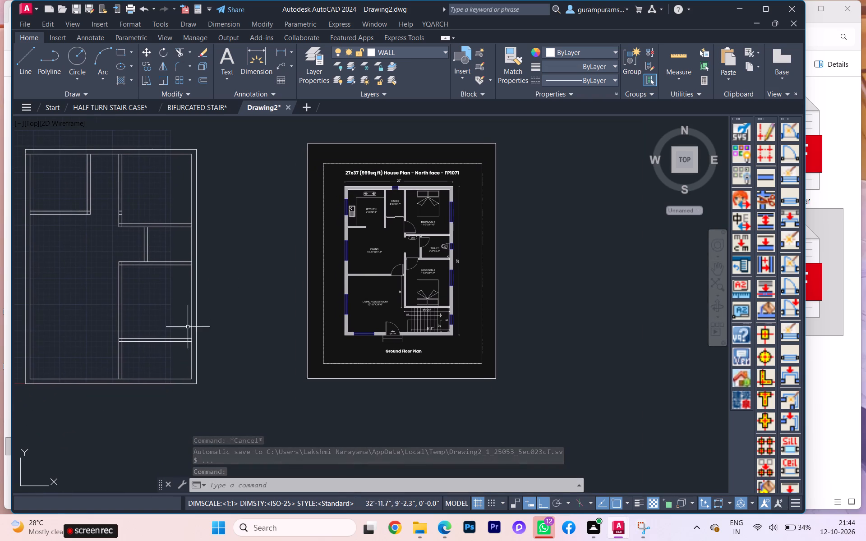
pyautogui.scroll(1, 152, 372)
pyautogui.press('t')
pyautogui.press('r')
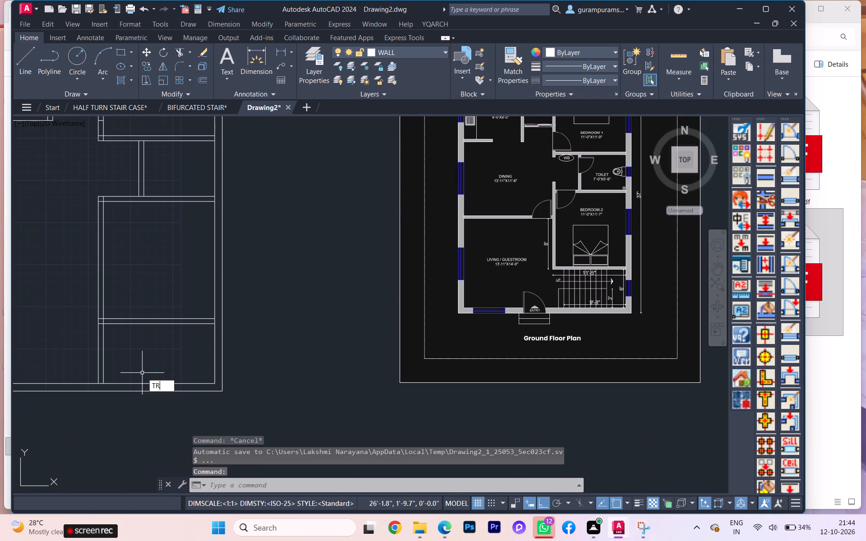
pyautogui.click(175, 392)
pyautogui.click(130, 336)
pyautogui.click(90, 343)
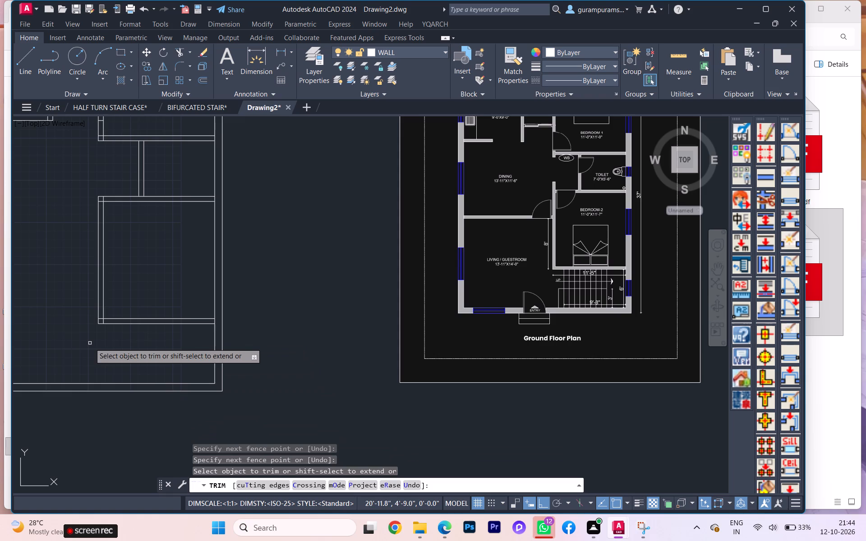
pyautogui.scroll(2, 101, 333)
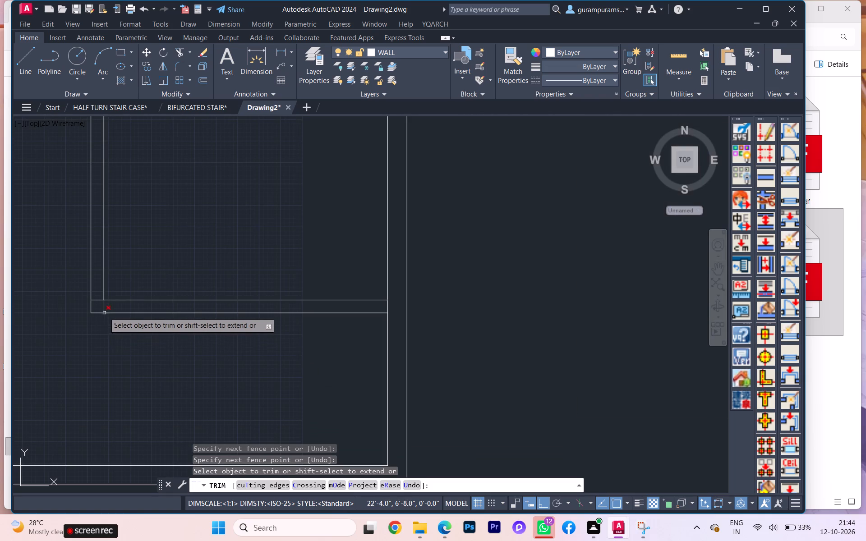
pyautogui.click(95, 298)
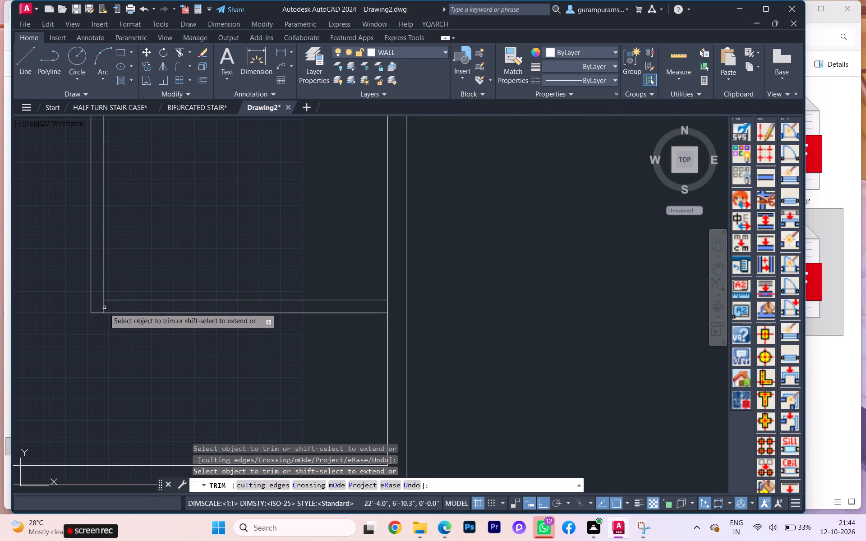
pyautogui.click(105, 308)
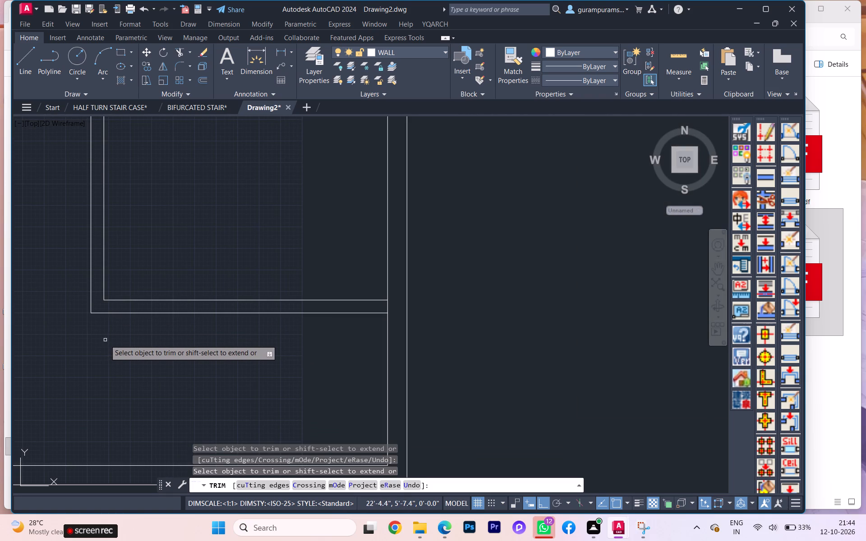
pyautogui.scroll(-2, 107, 347)
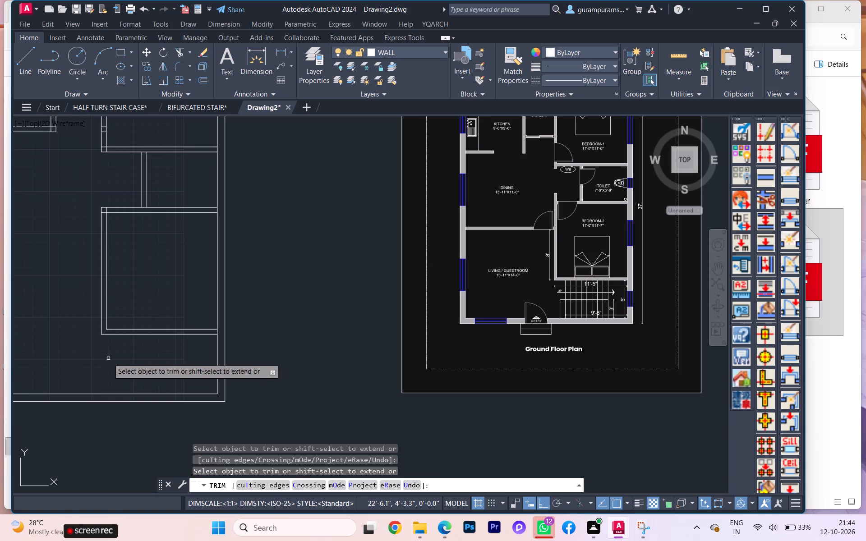
pyautogui.scroll(1, 562, 304)
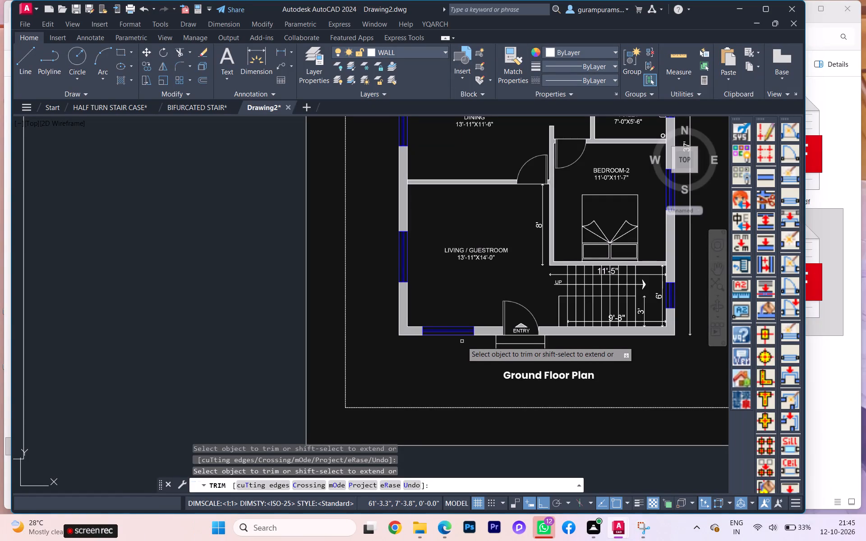
pyautogui.press('Escape')
# Draw a 13'11" line east from a point tracked 14' north of the inner southwest corner, as the living room's north wall.
pyautogui.scroll(-2, 462, 340)
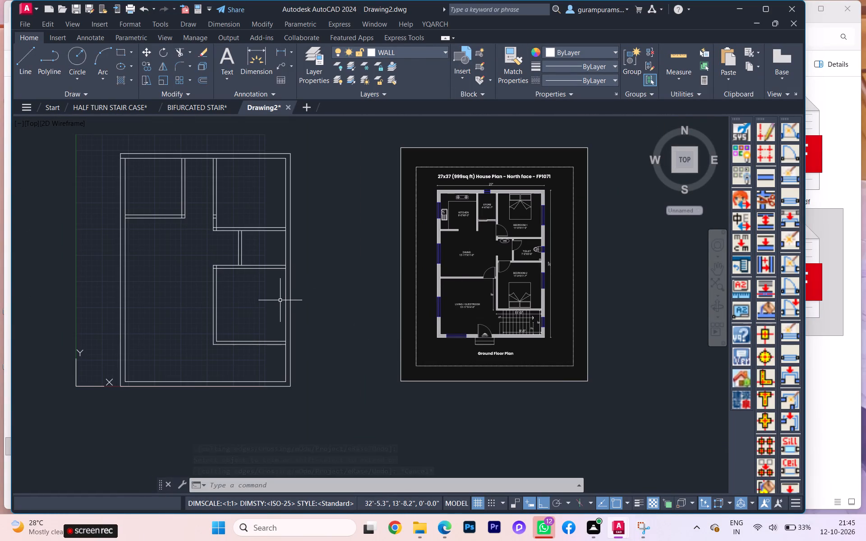
pyautogui.scroll(2, 456, 288)
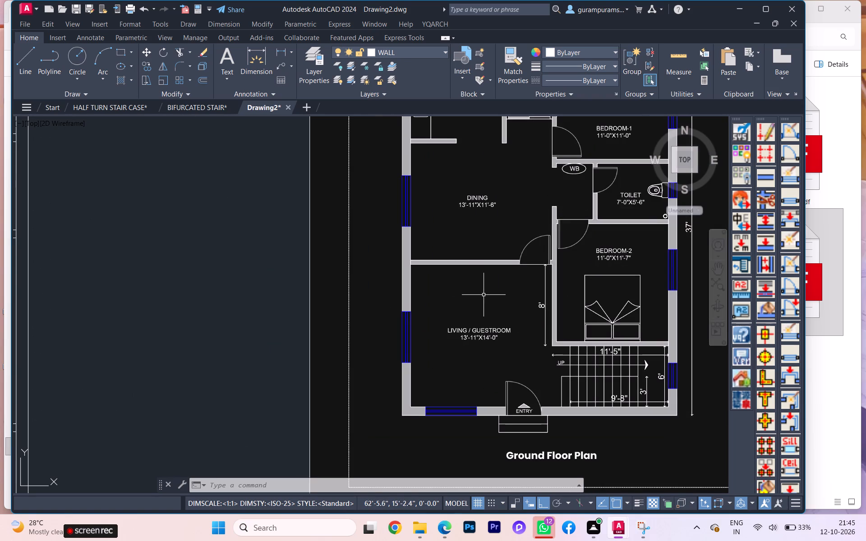
pyautogui.scroll(-1, 522, 297)
pyautogui.scroll(-2, 280, 359)
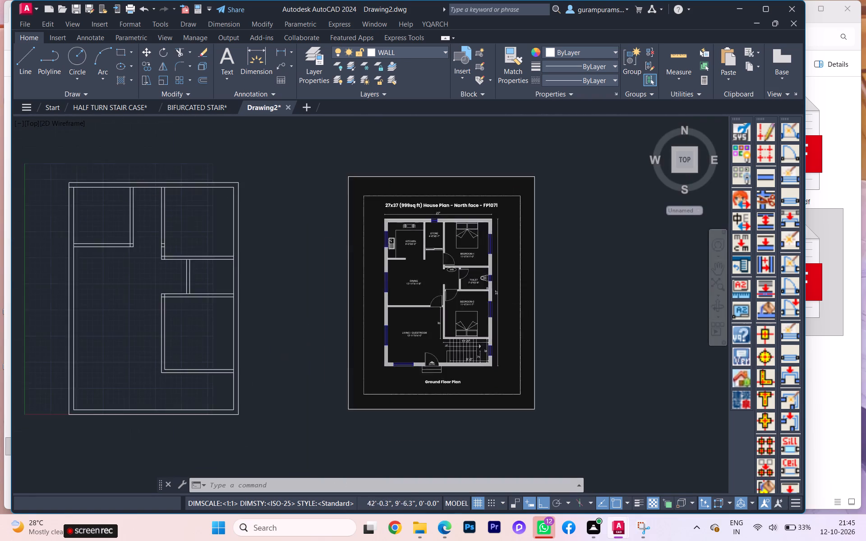
pyautogui.moveTo(288, 355); pyautogui.dragTo(351, 348, button='middle')
pyautogui.scroll(1, 228, 372)
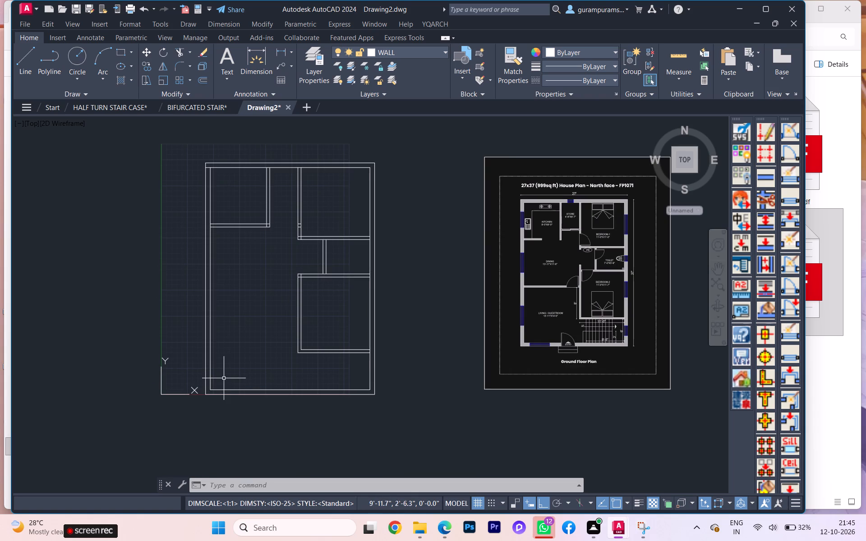
pyautogui.press('l')
pyautogui.press('Return')
pyautogui.press('t')
pyautogui.press('k')
pyautogui.press('Return')
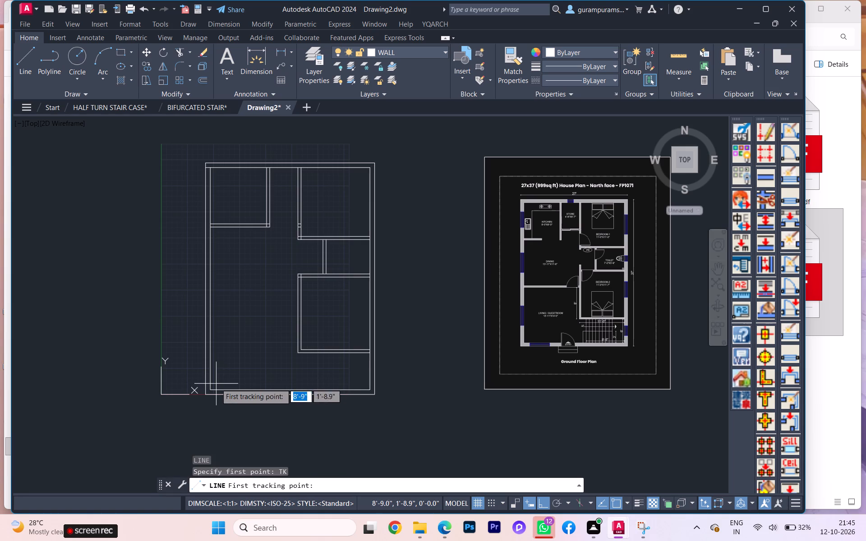
pyautogui.scroll(1, 216, 385)
pyautogui.click(207, 389)
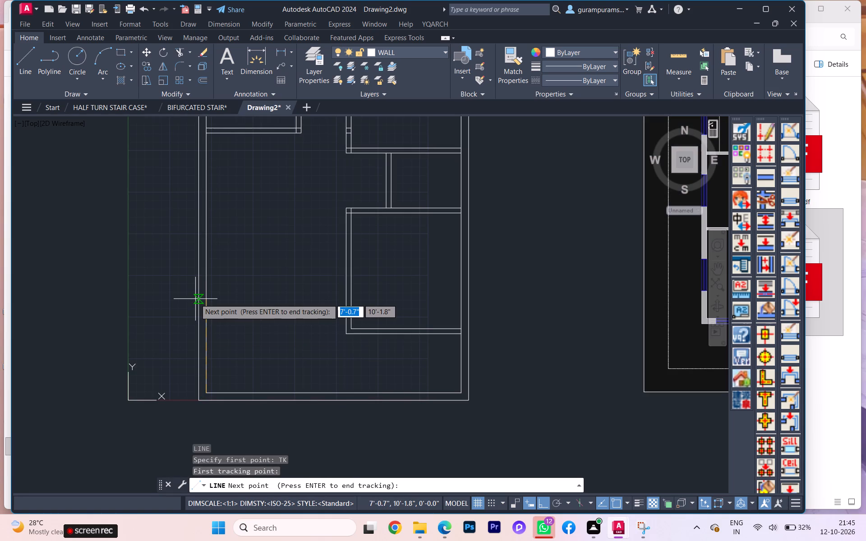
pyautogui.write("14'")
pyautogui.press('Return')
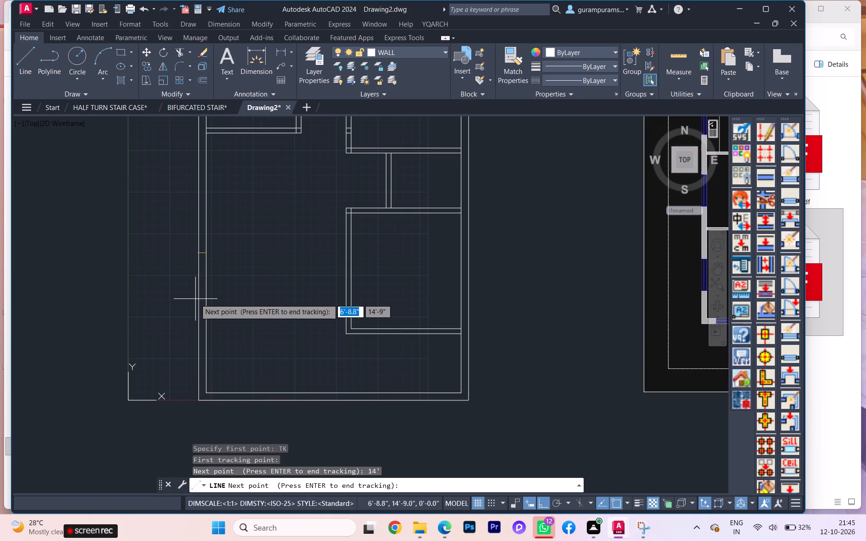
pyautogui.press('Return')
pyautogui.scroll(-1, 335, 253)
pyautogui.moveTo(335, 253); pyautogui.dragTo(332, 255, button='middle')
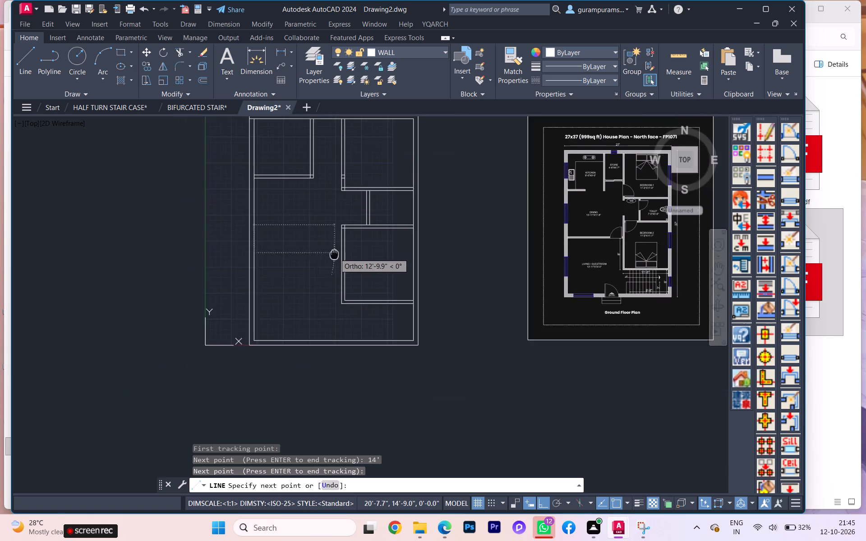
pyautogui.moveTo(332, 255); pyautogui.dragTo(257, 291, button='middle')
pyautogui.scroll(1, 257, 293)
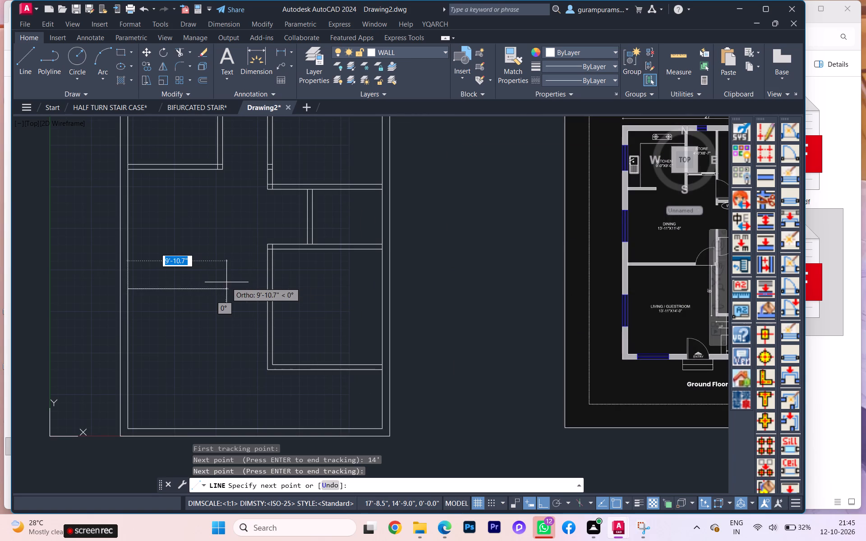
pyautogui.write("13'")
pyautogui.write('11')
pyautogui.press('Return')
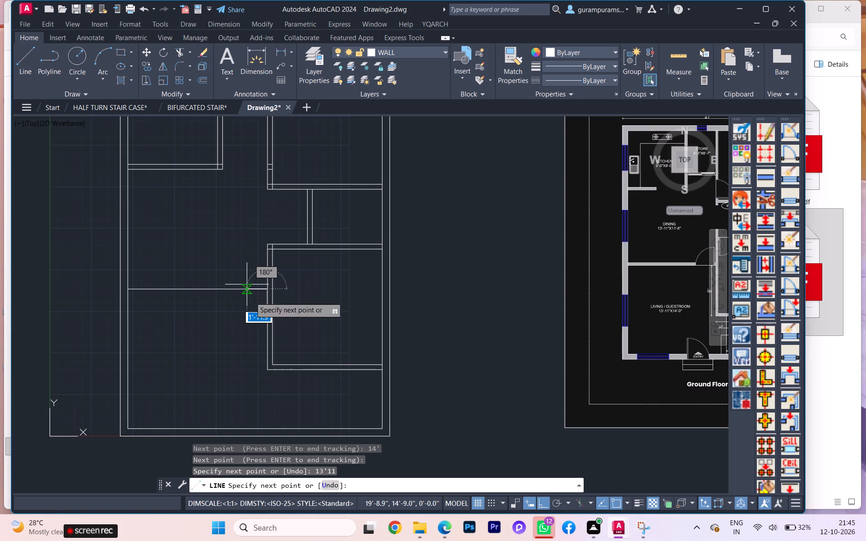
pyautogui.scroll(2, 263, 304)
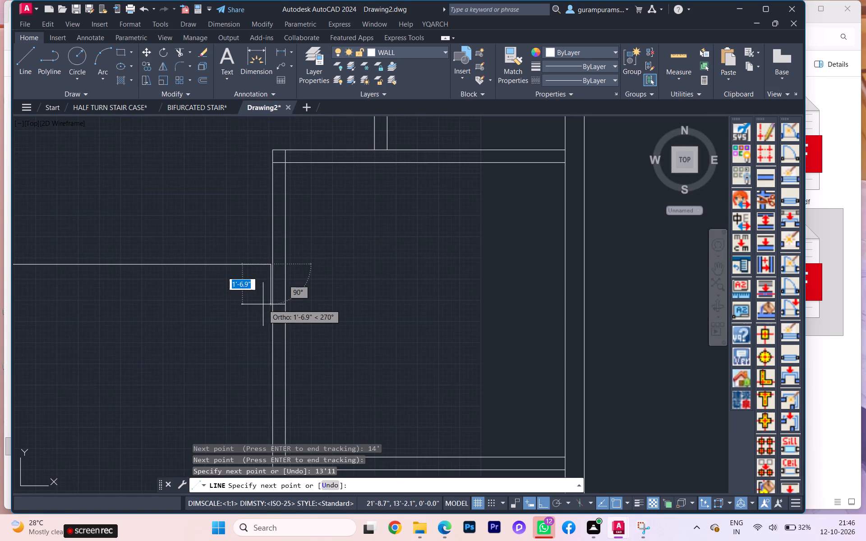
pyautogui.scroll(-2, 263, 304)
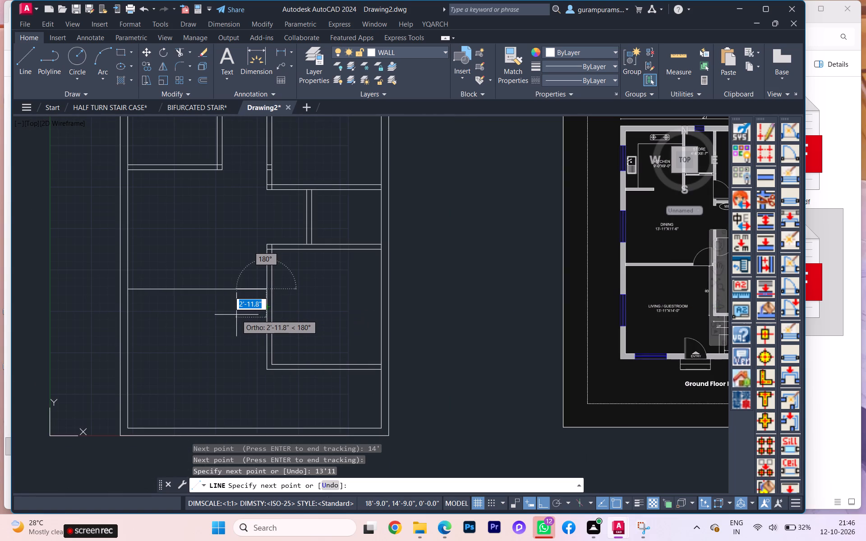
pyautogui.press('Escape')
# Extend the east end of the living room's north wall line to Bedroom-2's west wall.
pyautogui.scroll(2, 244, 301)
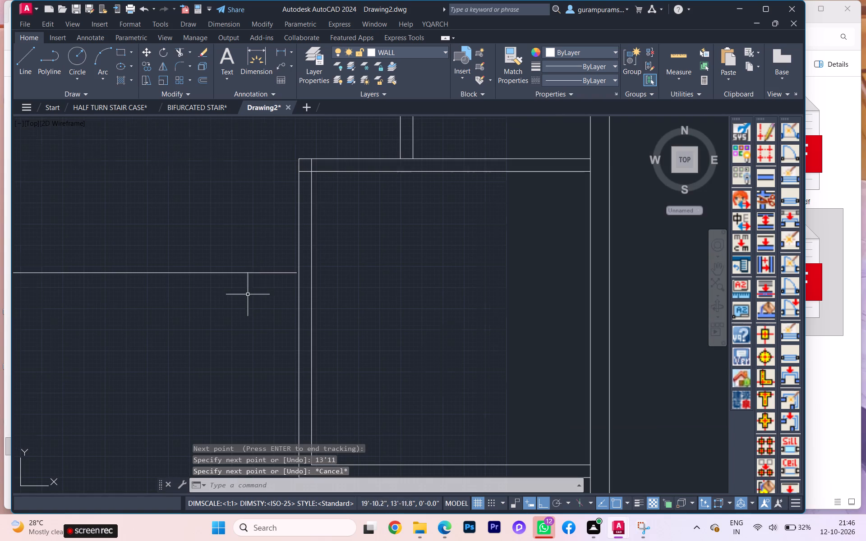
pyautogui.press('e')
pyautogui.press('x')
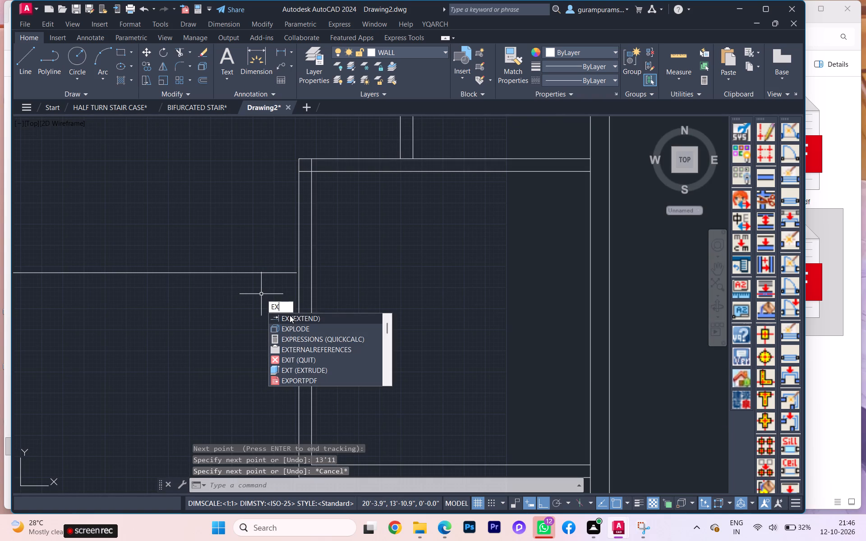
pyautogui.click(292, 321)
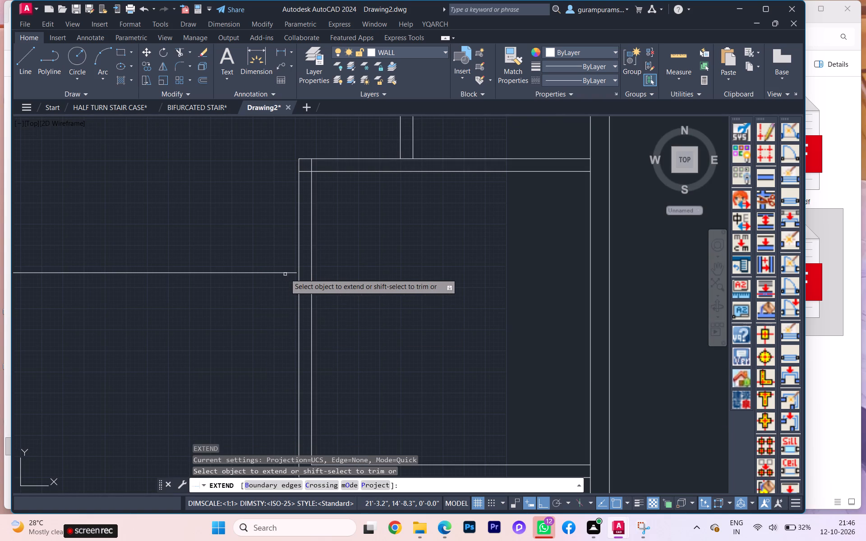
pyautogui.click(286, 273)
pyautogui.press('Escape')
pyautogui.scroll(-1, 285, 287)
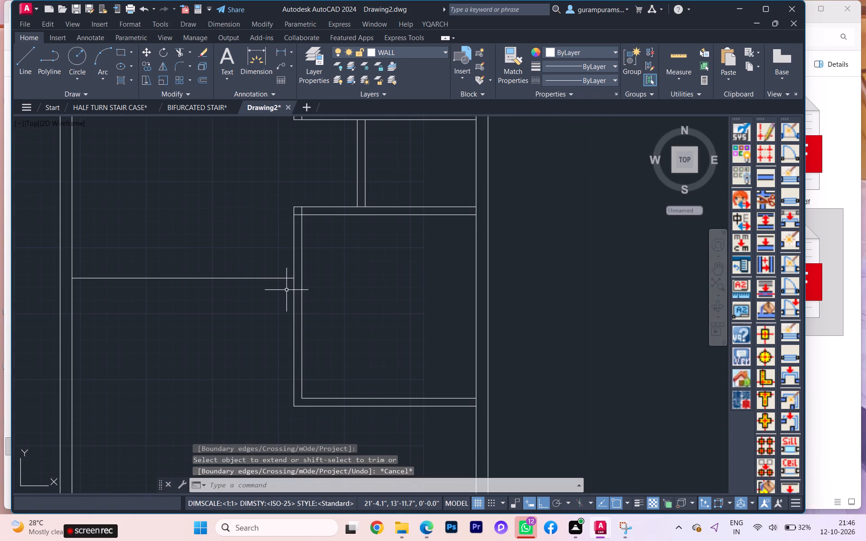
# Offset the living room's north wall line 6" to the north to form the wall's second face.
pyautogui.click(227, 283)
pyautogui.click(220, 266)
pyautogui.scroll(-2, 200, 286)
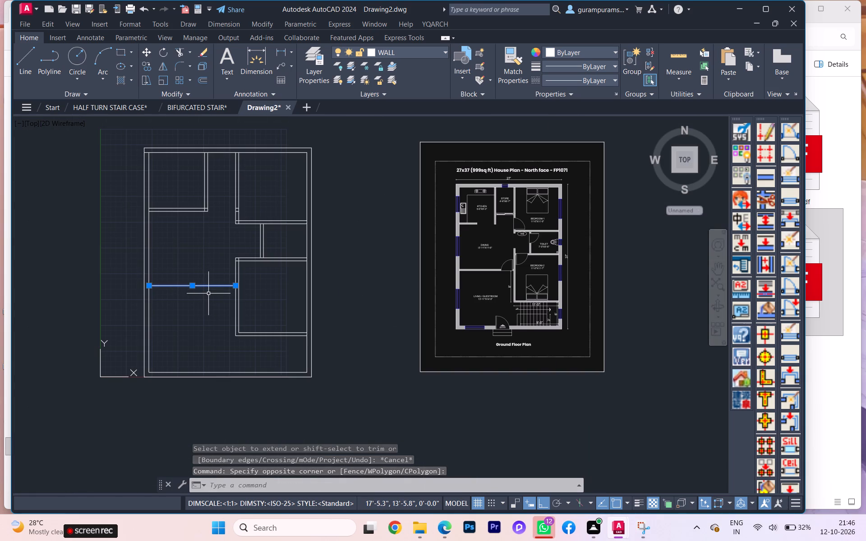
pyautogui.press('o')
pyautogui.press('Return')
pyautogui.press('space')
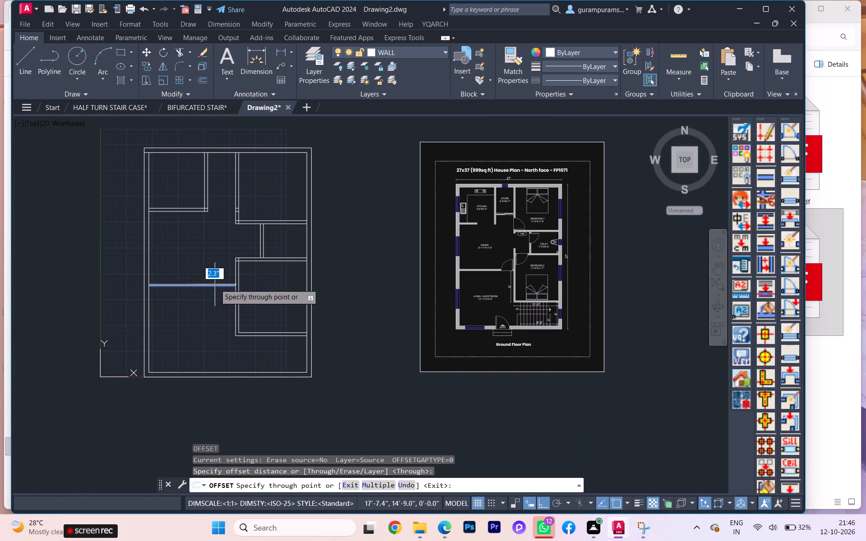
pyautogui.press('6')
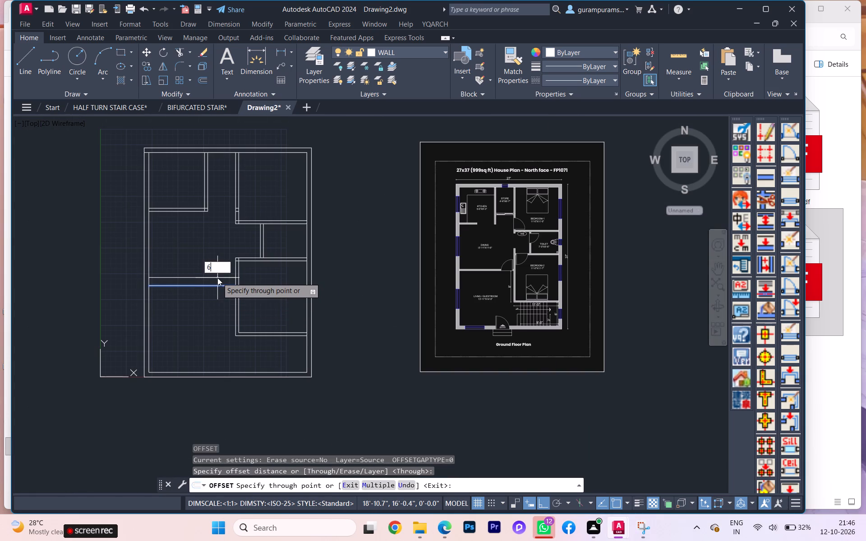
pyautogui.press('Return')
pyautogui.press('Escape')
# Compare the drawn wall layout with the reference floor plan's rooms and wall junctions.
pyautogui.scroll(1, 208, 289)
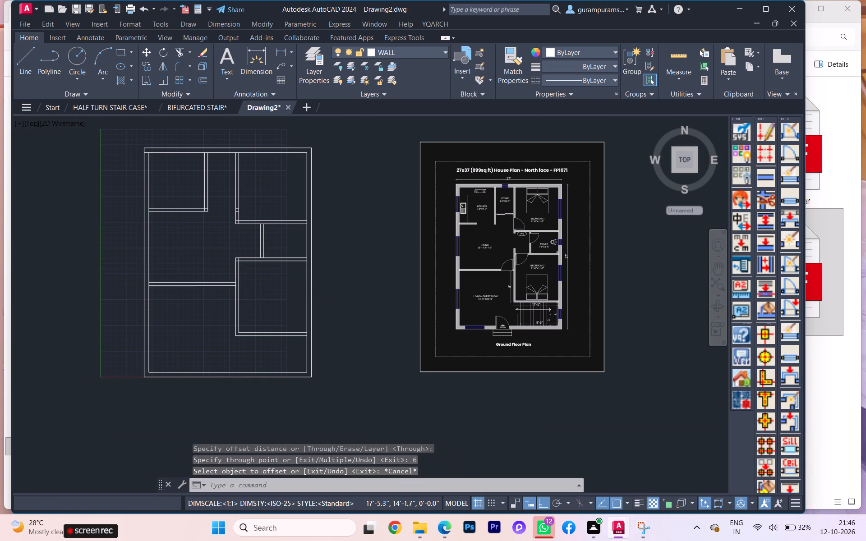
pyautogui.scroll(1, 208, 289)
pyautogui.scroll(-2, 208, 289)
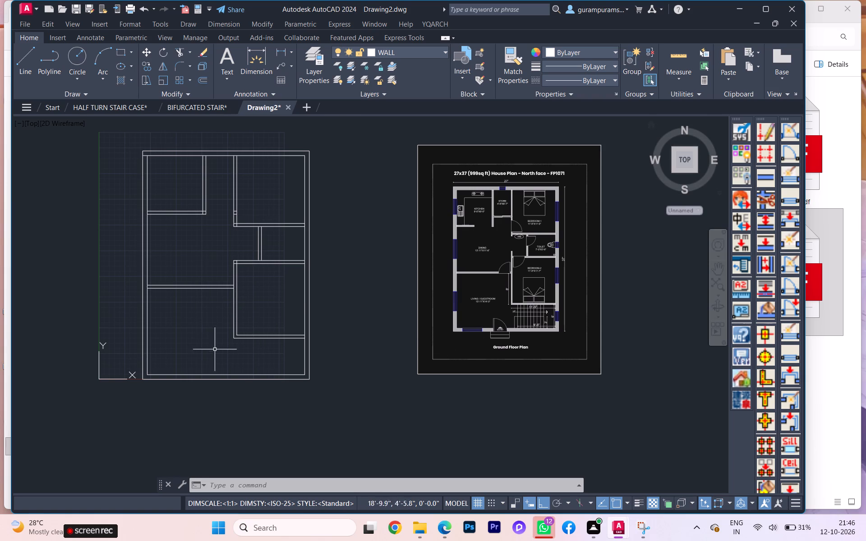
pyautogui.scroll(1, 464, 335)
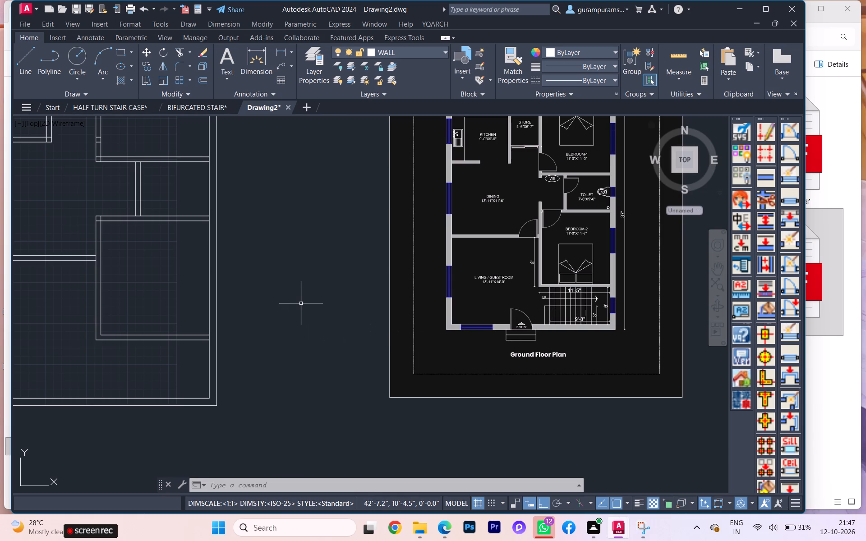
pyautogui.scroll(-1, 301, 303)
pyautogui.moveTo(301, 303); pyautogui.dragTo(328, 308, button='middle')
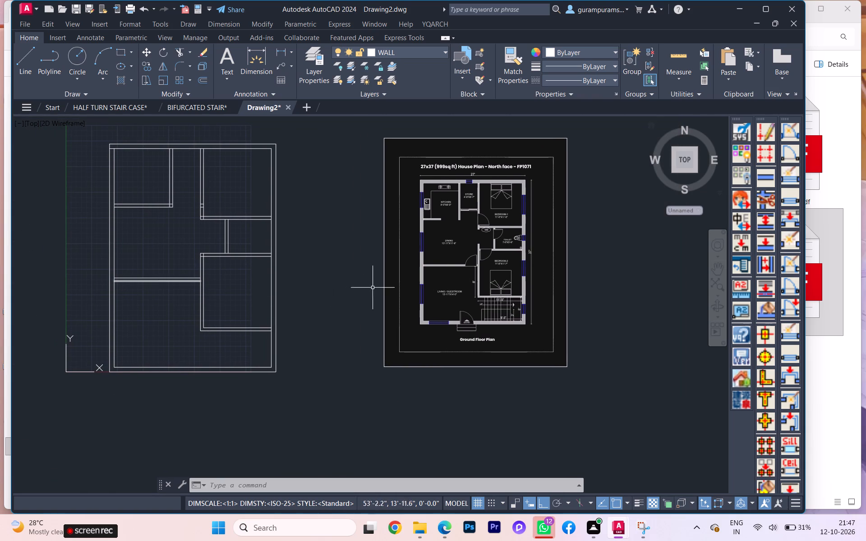
pyautogui.scroll(1, 485, 271)
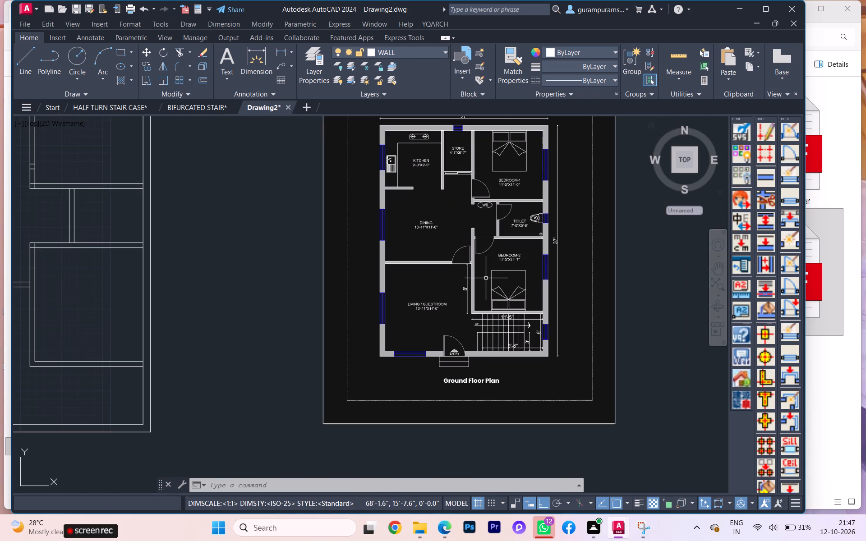
pyautogui.scroll(-1, 488, 279)
pyautogui.scroll(2, 499, 240)
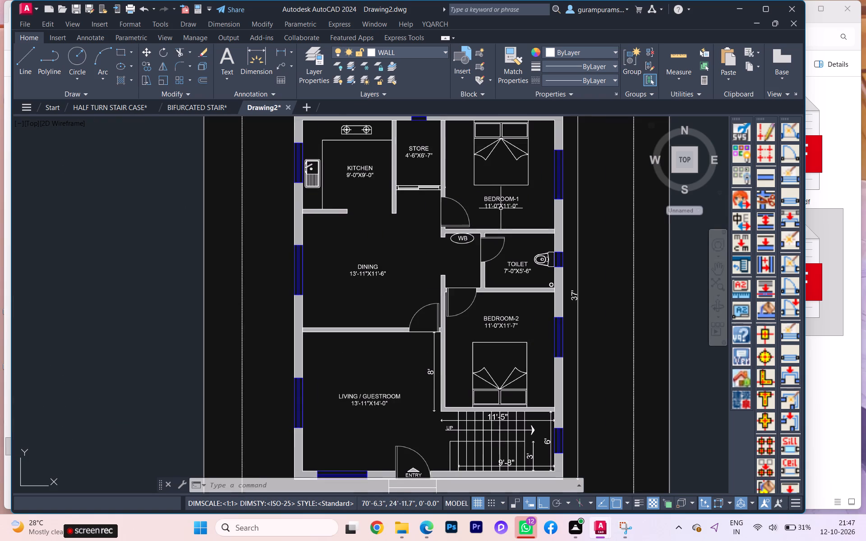
pyautogui.scroll(-1, 499, 215)
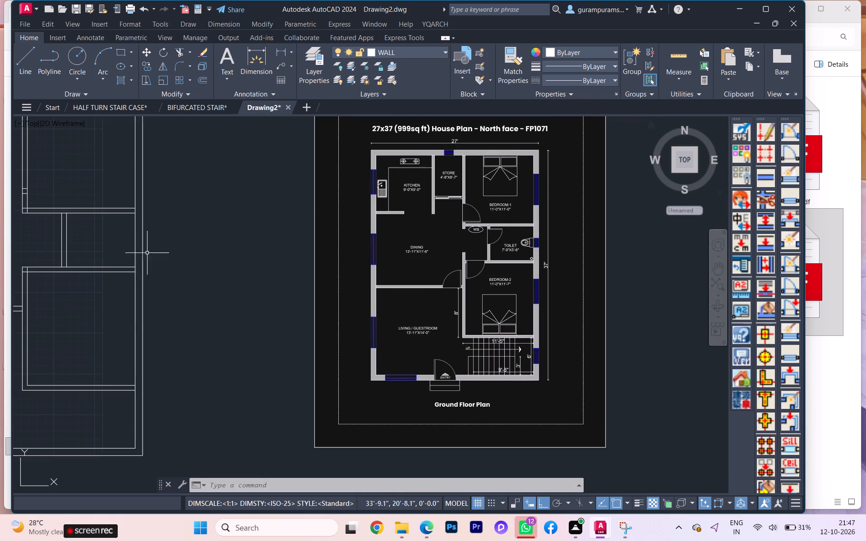
pyautogui.scroll(-1, 129, 254)
pyautogui.moveTo(171, 248); pyautogui.dragTo(177, 250, button='middle')
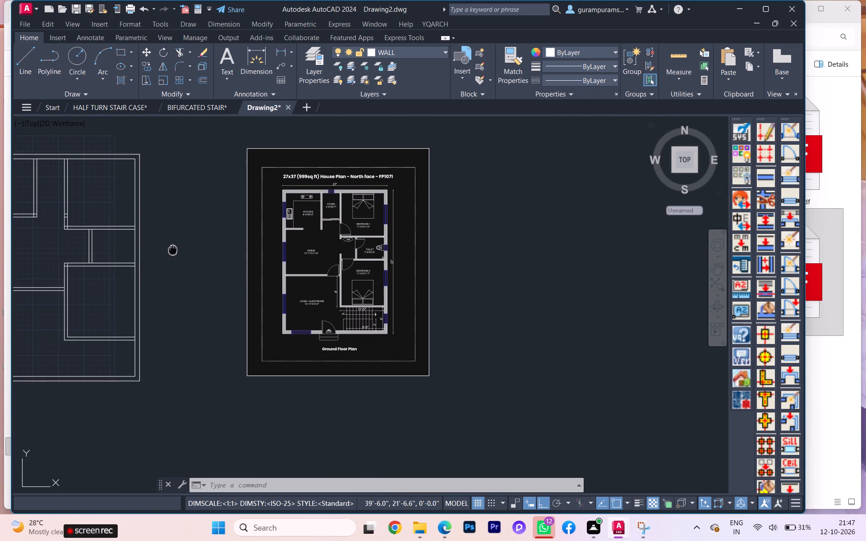
pyautogui.moveTo(177, 250); pyautogui.dragTo(273, 292, button='middle')
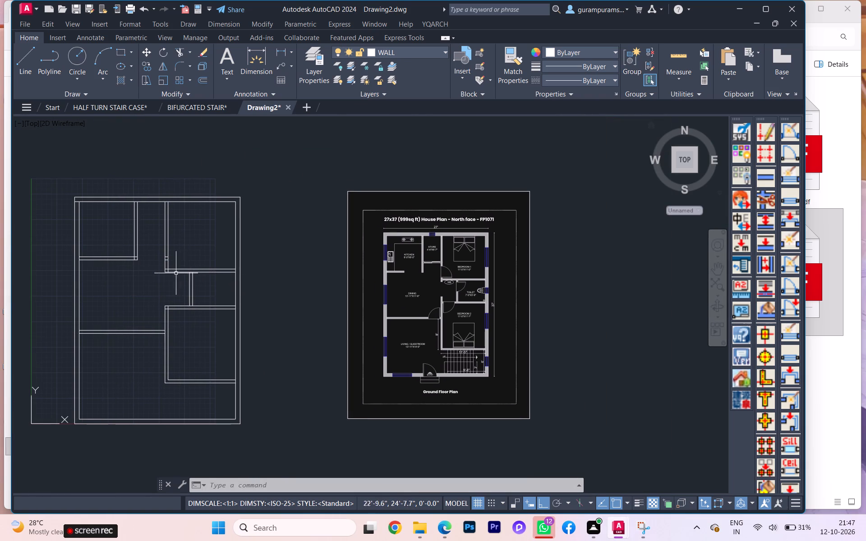
# Trim the leftover lines crossing Bedroom-1's west wall and the overlapping stubs inside its southwest corner.
pyautogui.scroll(3, 157, 269)
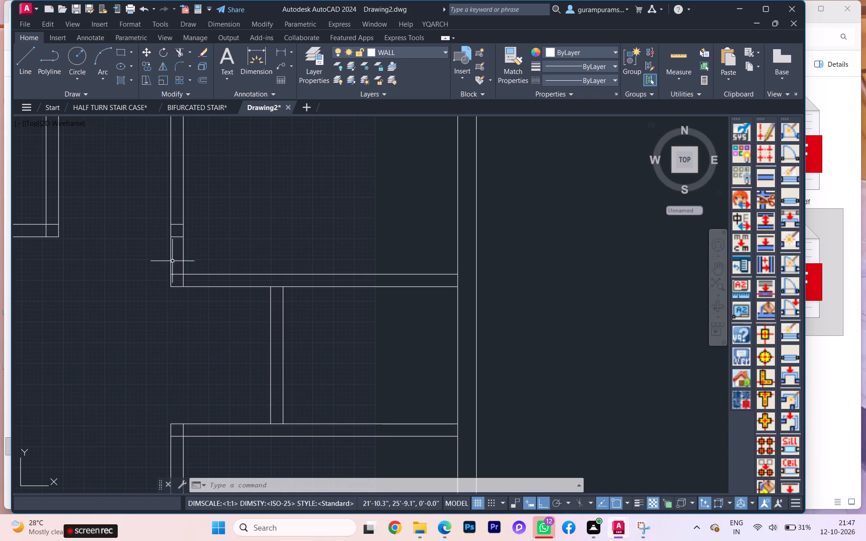
pyautogui.press('t')
pyautogui.press('r')
pyautogui.press('Return')
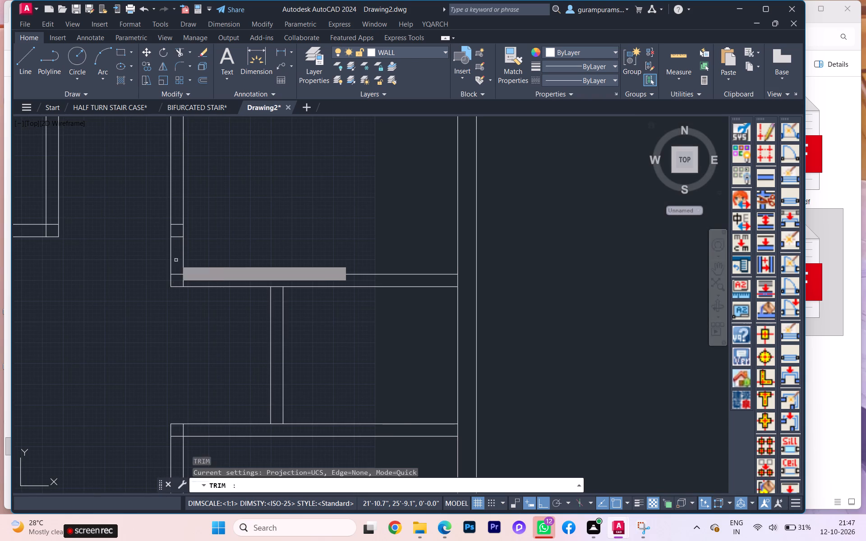
pyautogui.click(177, 219)
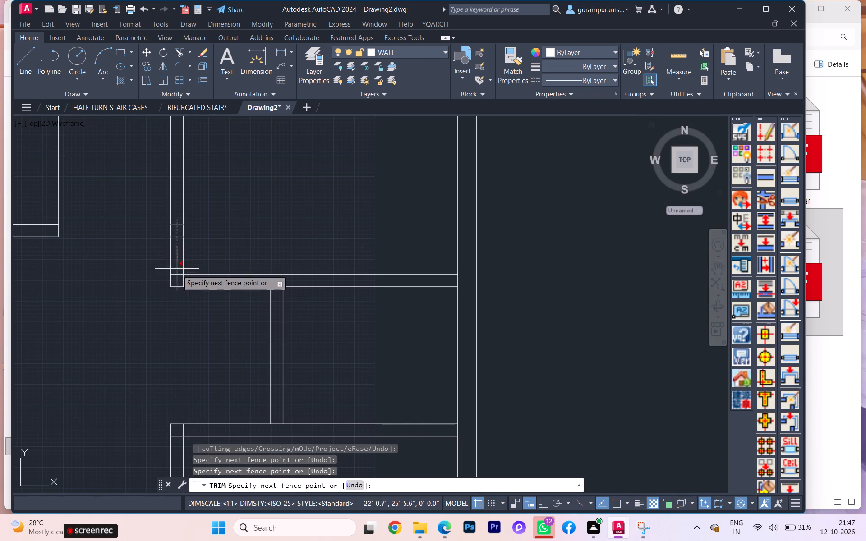
pyautogui.click(178, 277)
pyautogui.click(180, 277)
pyautogui.click(188, 279)
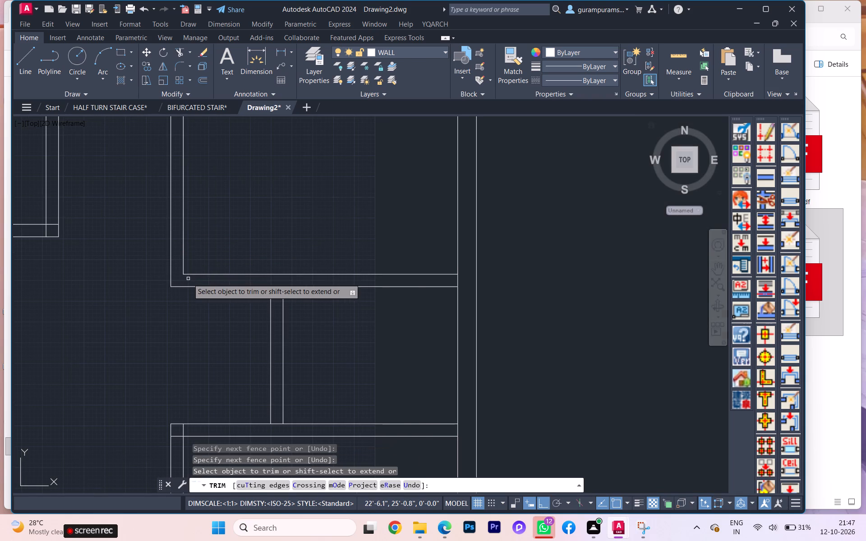
# Trim the overlapping wall-line stubs inside Bedroom-2's northwest corner.
pyautogui.scroll(-2, 188, 279)
pyautogui.scroll(3, 184, 348)
pyautogui.click(184, 335)
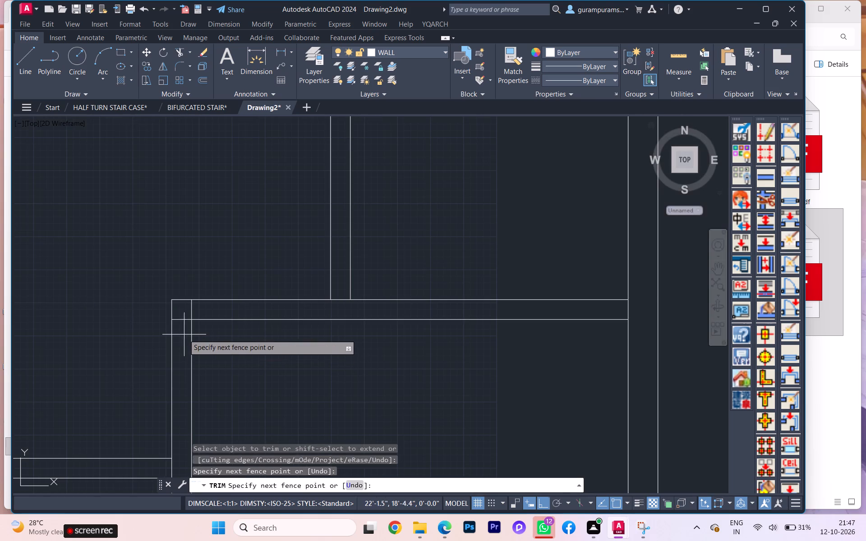
pyautogui.click(183, 316)
pyautogui.click(187, 312)
pyautogui.click(204, 310)
pyautogui.scroll(-1, 223, 315)
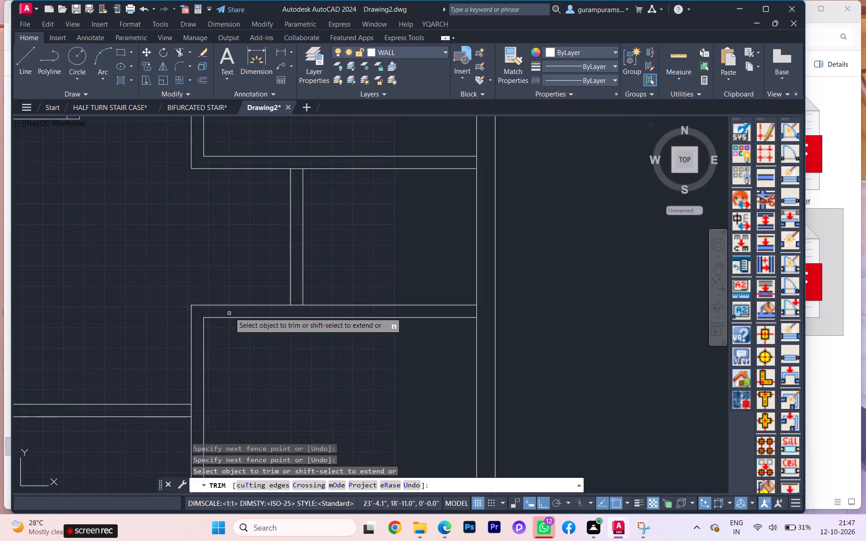
# Trim the overlapping wall-line stubs inside the kitchen's southeast corner.
pyautogui.scroll(-2, 230, 312)
pyautogui.scroll(3, 166, 237)
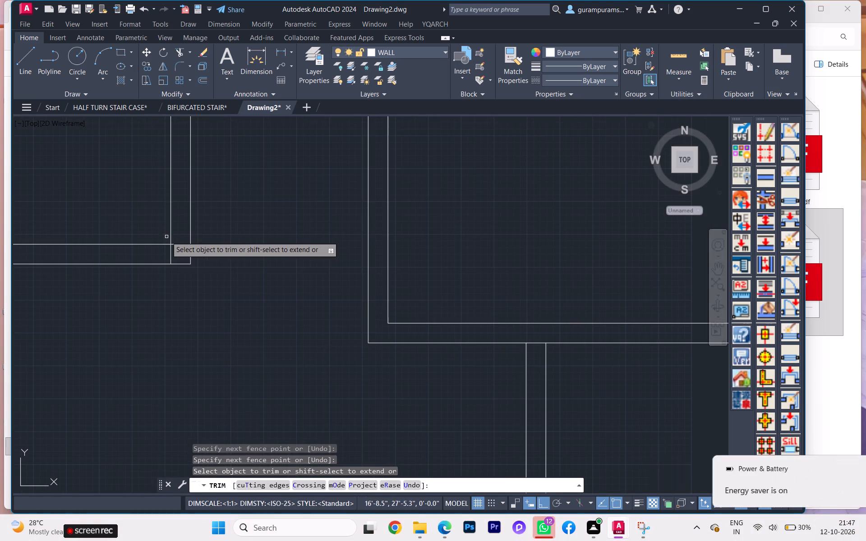
pyautogui.click(838, 464)
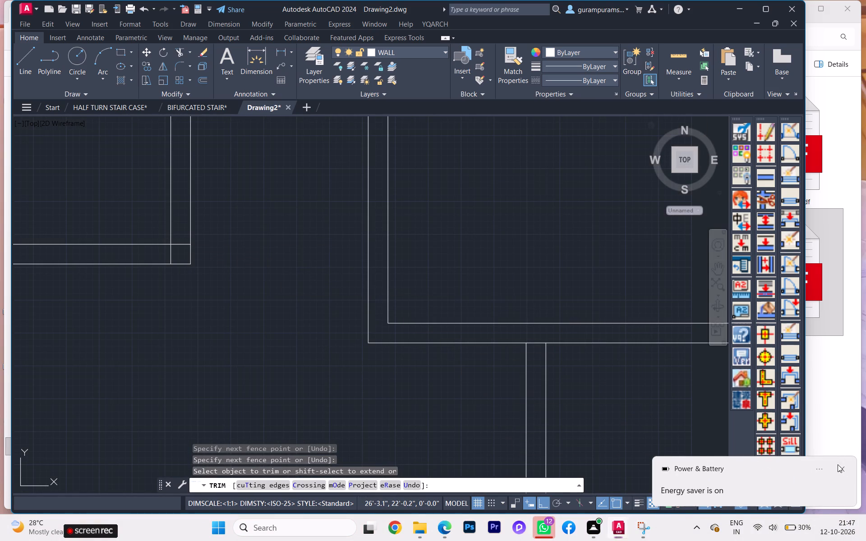
pyautogui.click(159, 255)
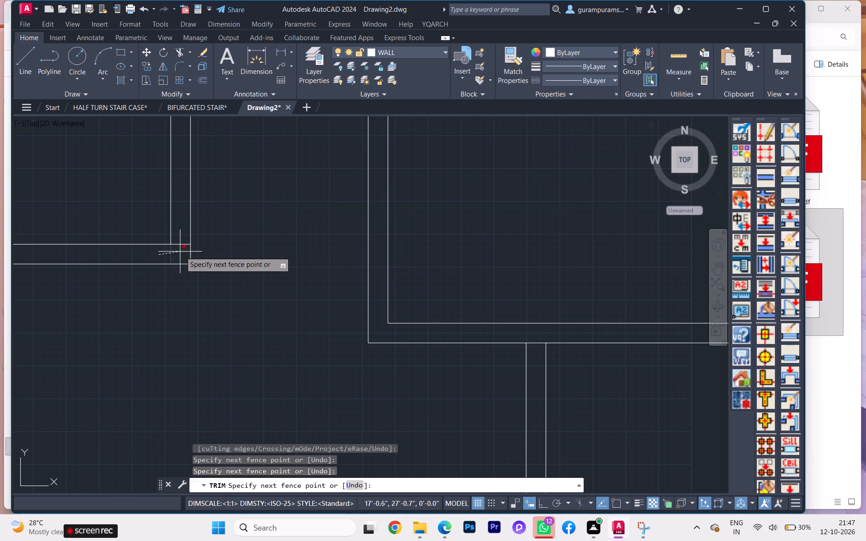
pyautogui.doubleClick(180, 252)
pyautogui.click(182, 238)
pyautogui.click(181, 247)
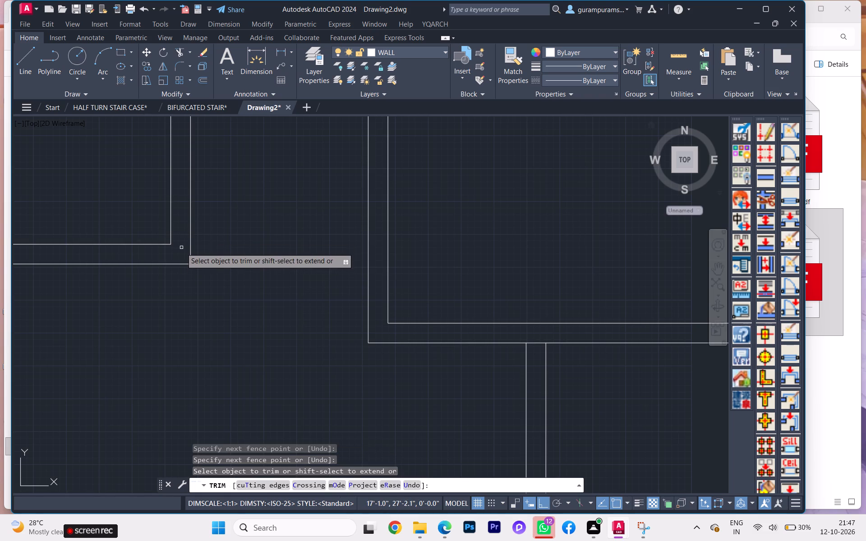
pyautogui.scroll(-2, 181, 251)
pyautogui.press('Escape')
# Examine the reference floor plan's kitchen, store and bedroom areas, including the windows in the outer walls.
pyautogui.scroll(-1, 230, 304)
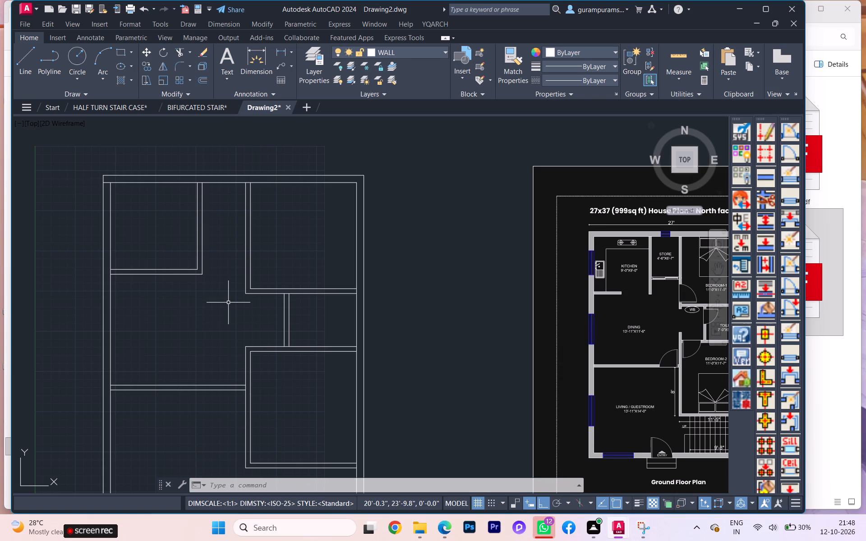
pyautogui.hscroll(20, 228, 303)
pyautogui.hscroll(20, 228, 303)
pyautogui.hscroll(9, 228, 303)
pyautogui.hscroll(-4, 228, 303)
pyautogui.hscroll(20, 228, 303)
pyautogui.hscroll(20, 228, 303)
pyautogui.hscroll(16, 228, 303)
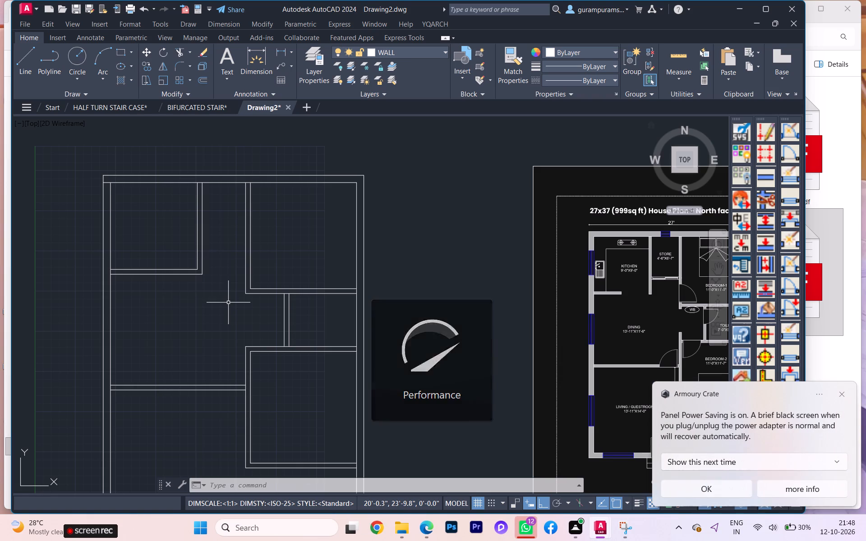
pyautogui.hscroll(20, 228, 303)
pyautogui.hscroll(20, 228, 303)
pyautogui.hscroll(20, 228, 303)
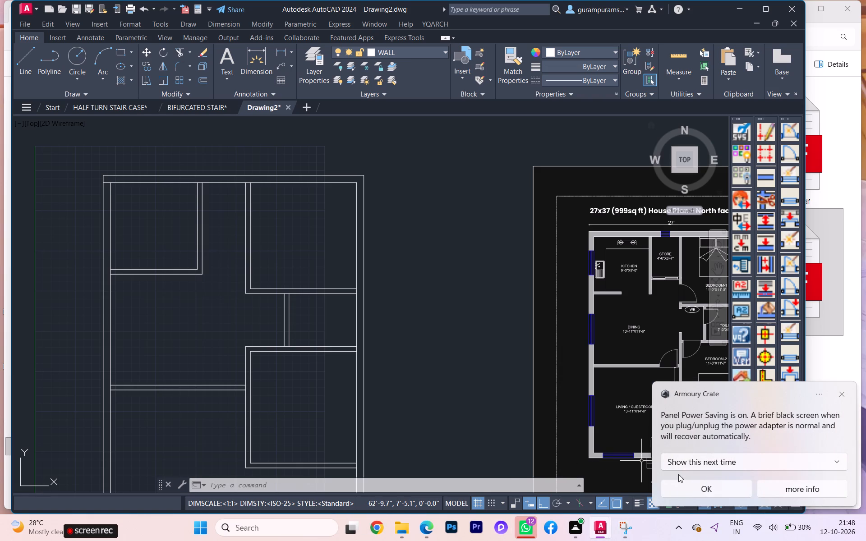
pyautogui.click(701, 494)
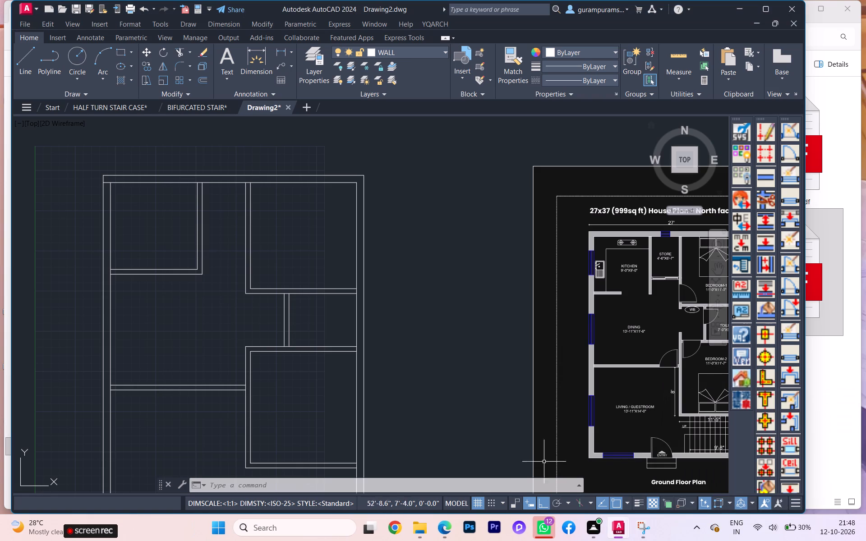
pyautogui.scroll(-1, 201, 355)
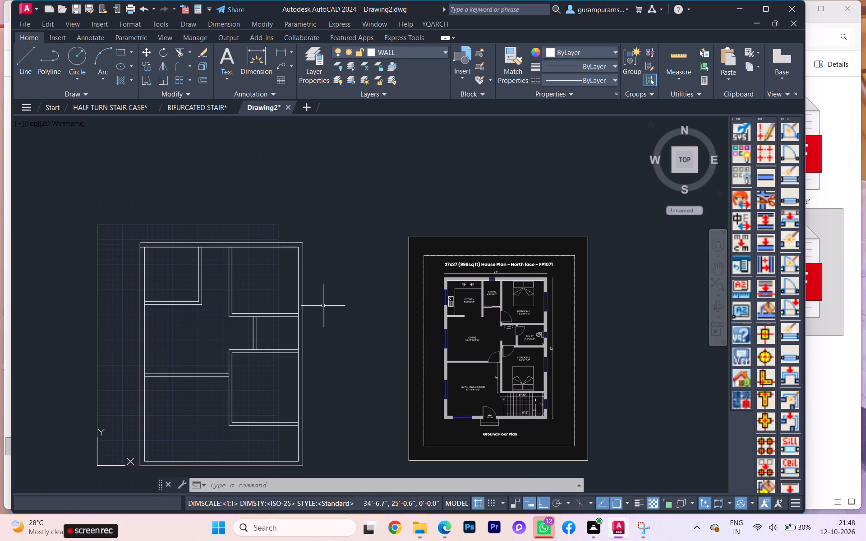
pyautogui.scroll(1, 554, 307)
pyautogui.scroll(2, 461, 304)
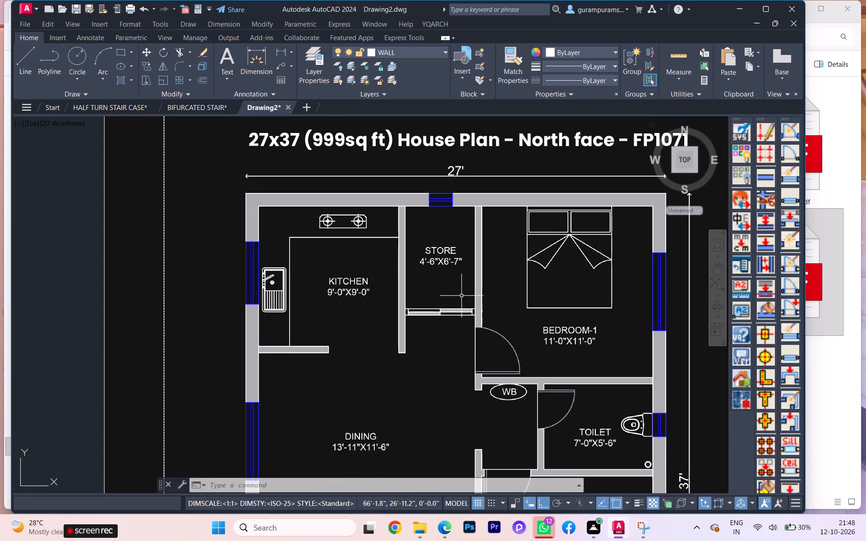
pyautogui.scroll(-1, 465, 292)
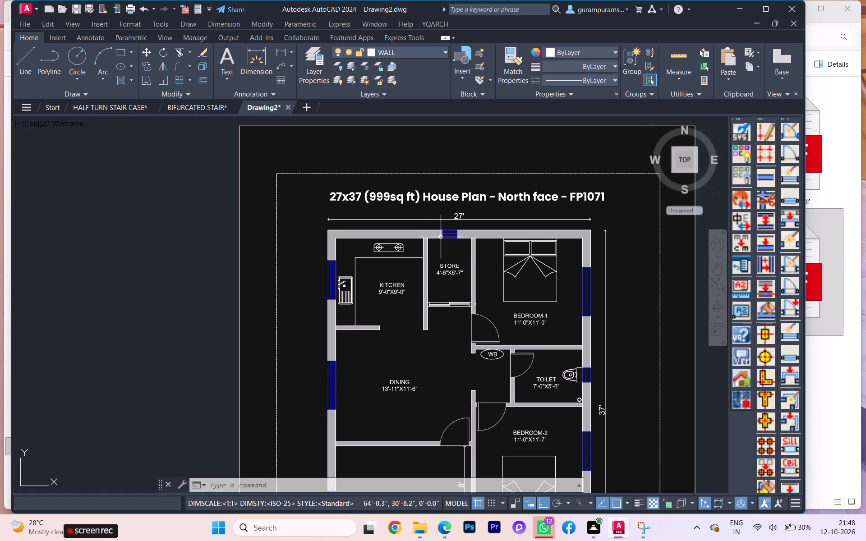
pyautogui.scroll(-1, 484, 243)
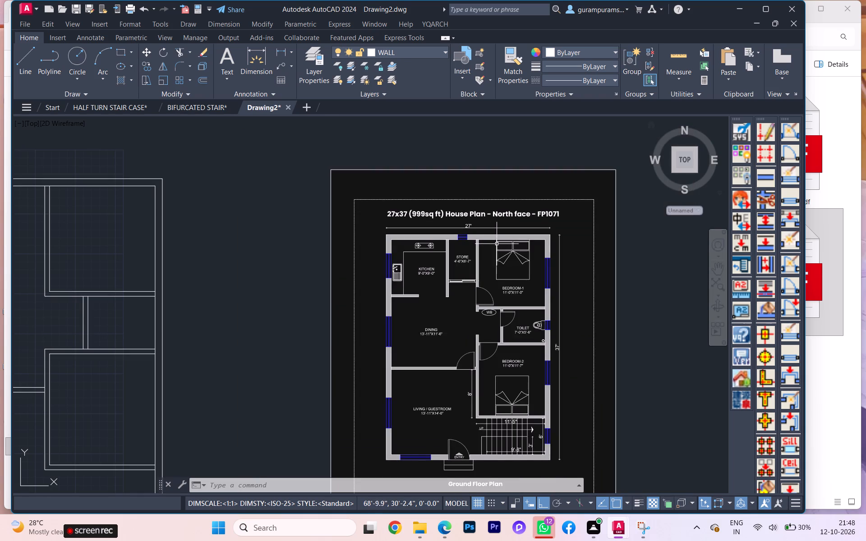
# Configure YQArch's Draw a Window command with window style WD_00_X1 and a wall thickness of 9.
pyautogui.click(426, 26)
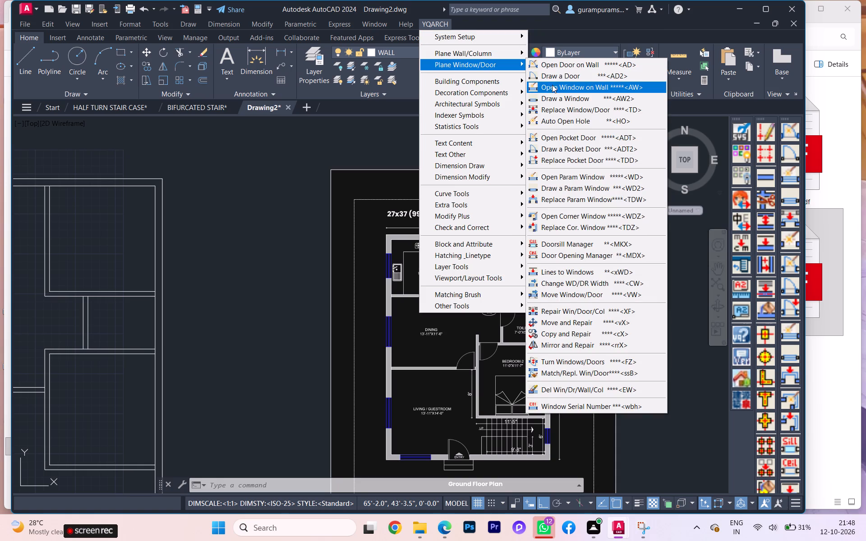
pyautogui.click(562, 96)
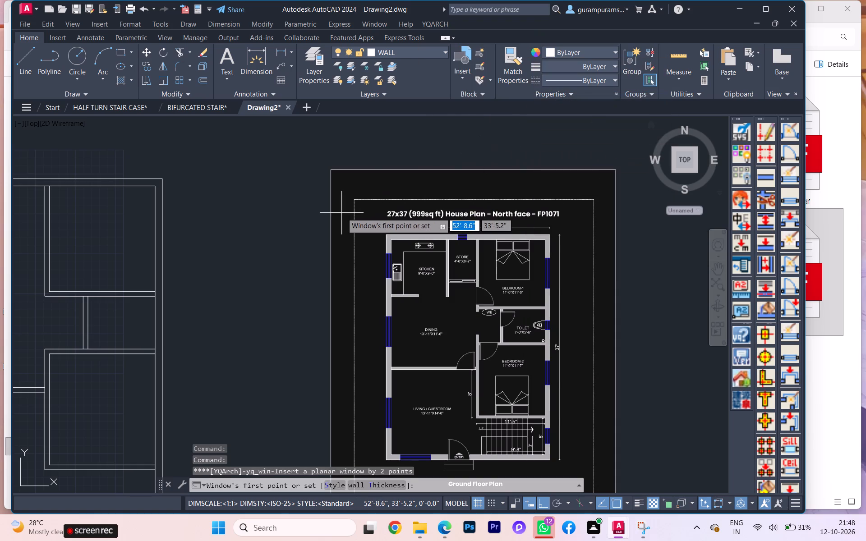
pyautogui.scroll(-1, 380, 180)
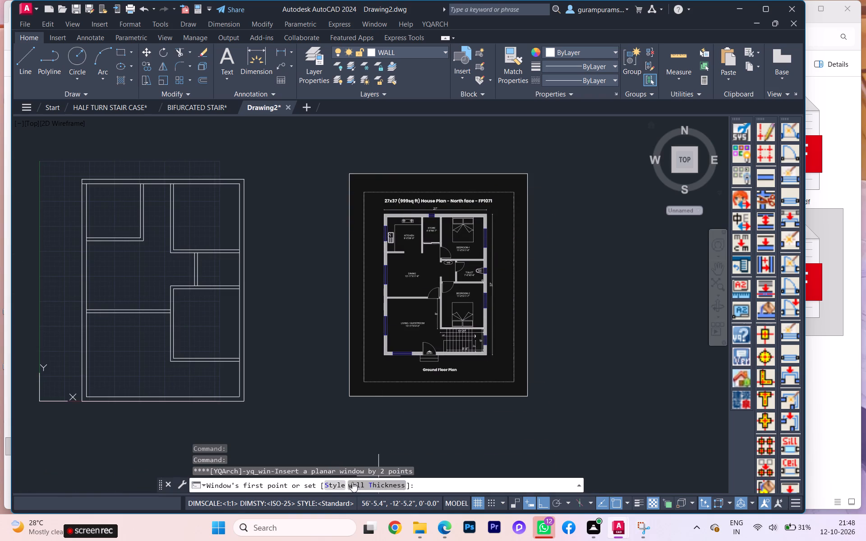
pyautogui.click(335, 483)
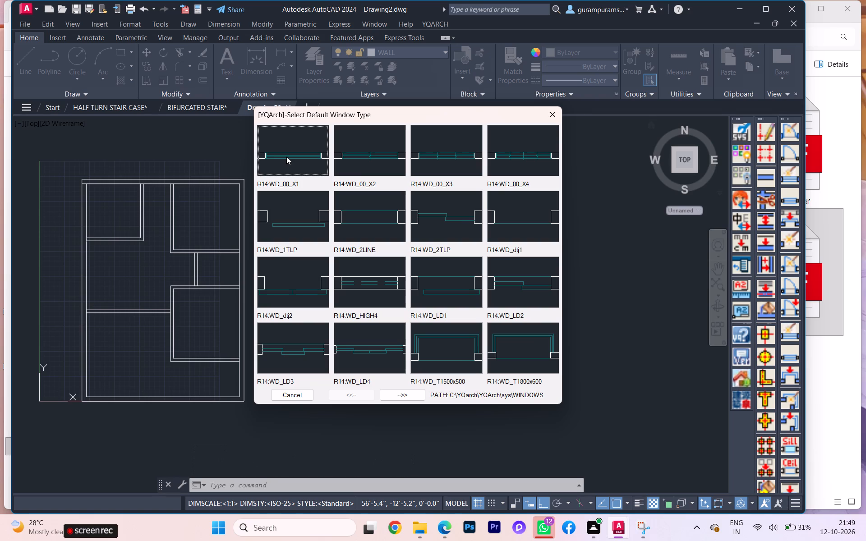
pyautogui.click(286, 156)
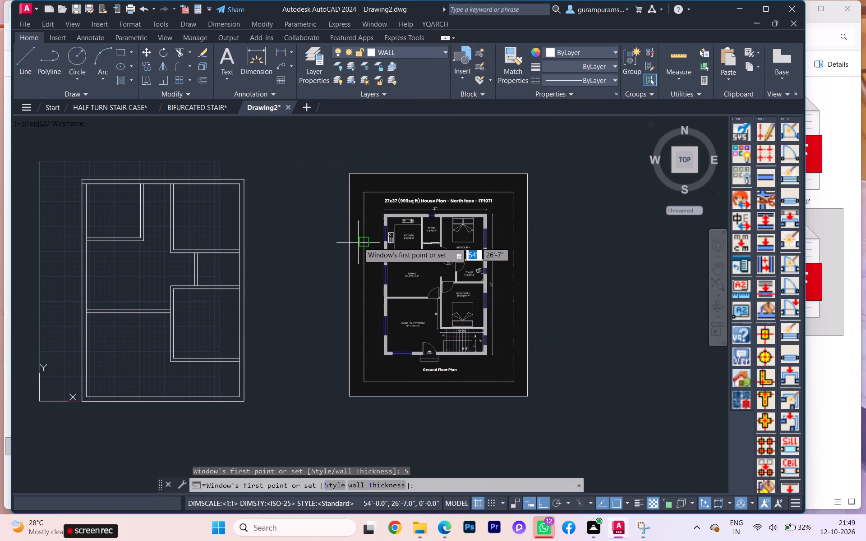
pyautogui.scroll(-1, 339, 236)
pyautogui.click(396, 483)
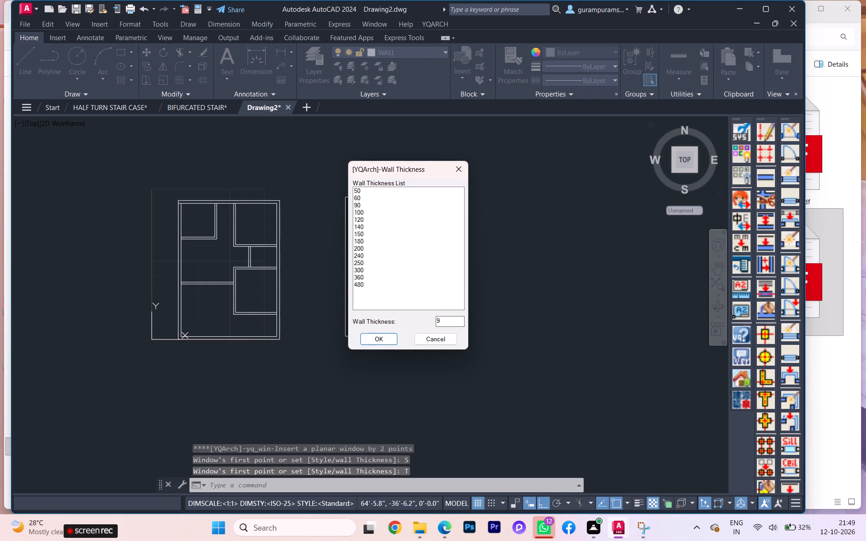
pyautogui.click(377, 338)
# Draw a horizontal 4' window, 9 thick, in the empty space west of the drafted plan.
pyautogui.moveTo(339, 336); pyautogui.dragTo(404, 349, button='middle')
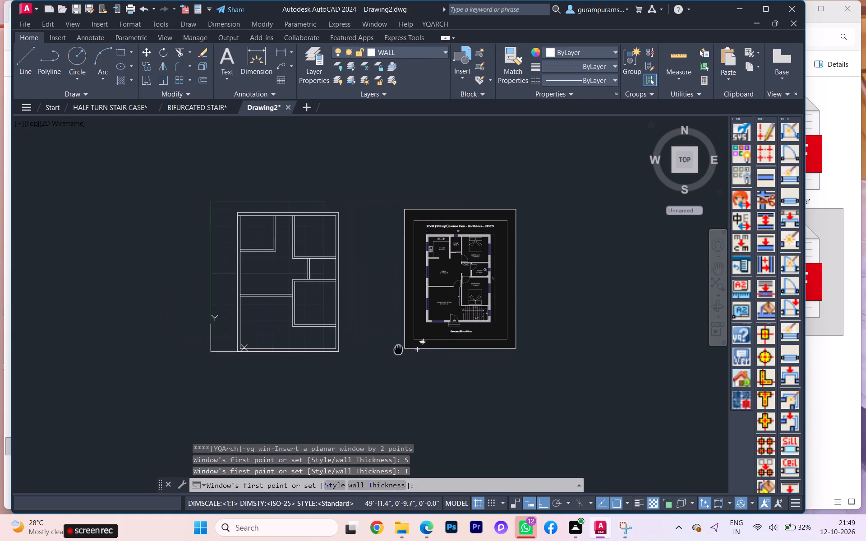
pyautogui.moveTo(404, 349); pyautogui.dragTo(524, 362, button='middle')
pyautogui.click(272, 234)
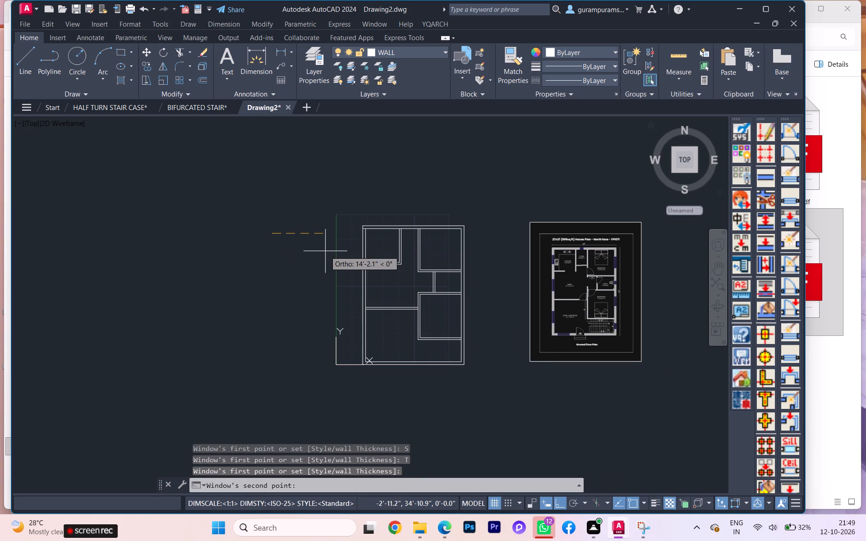
pyautogui.write("4'")
pyautogui.press('Return')
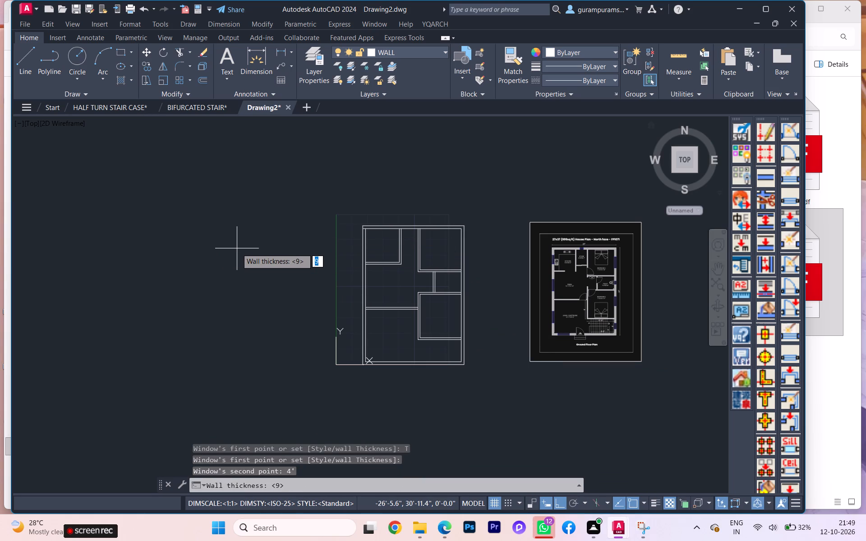
pyautogui.press('space')
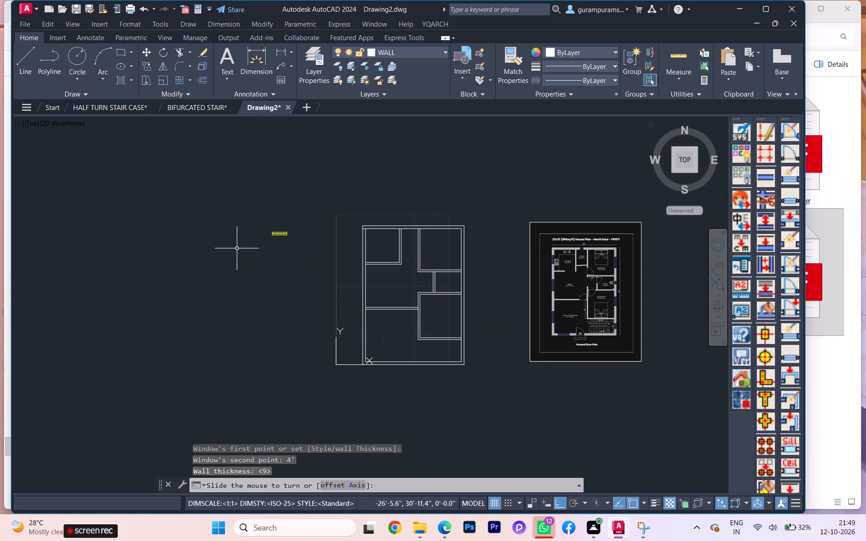
pyautogui.scroll(2, 264, 221)
pyautogui.scroll(2, 336, 243)
pyautogui.click(296, 289)
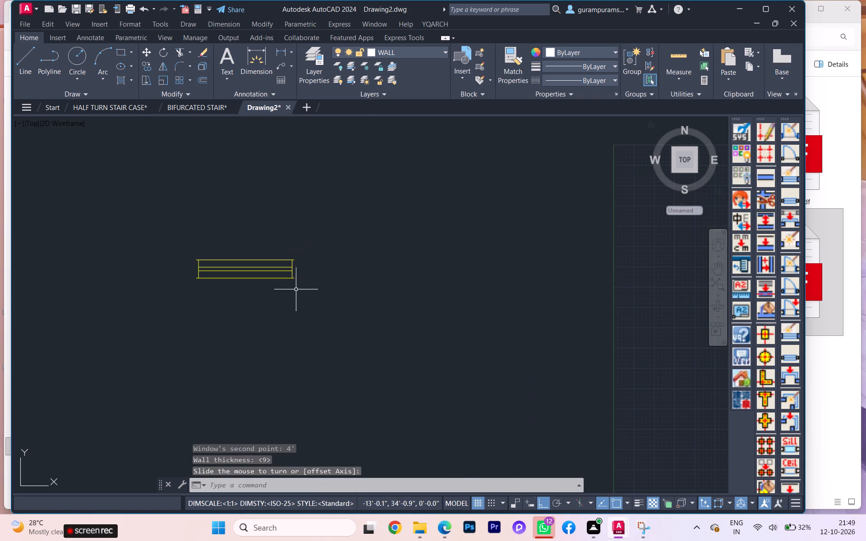
# Set the new window's object colour to Blue.
pyautogui.click(128, 216)
pyautogui.click(339, 318)
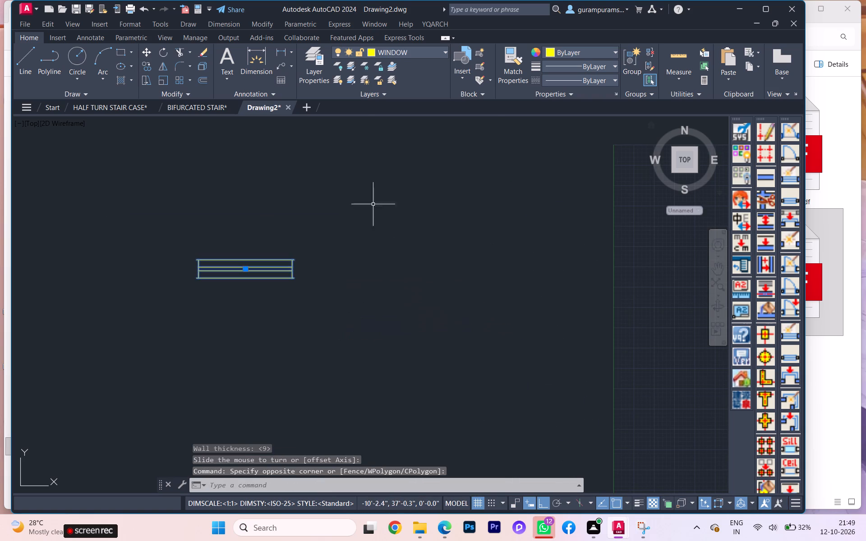
pyautogui.click(576, 49)
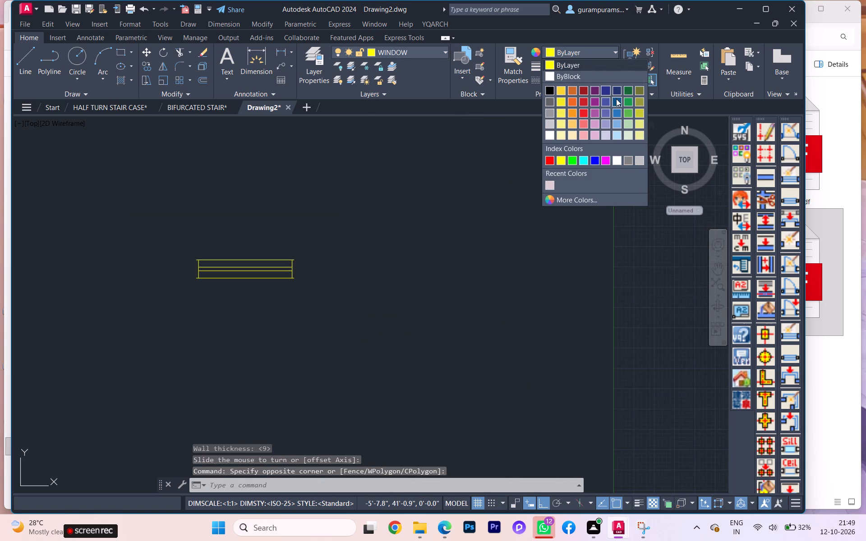
pyautogui.click(597, 161)
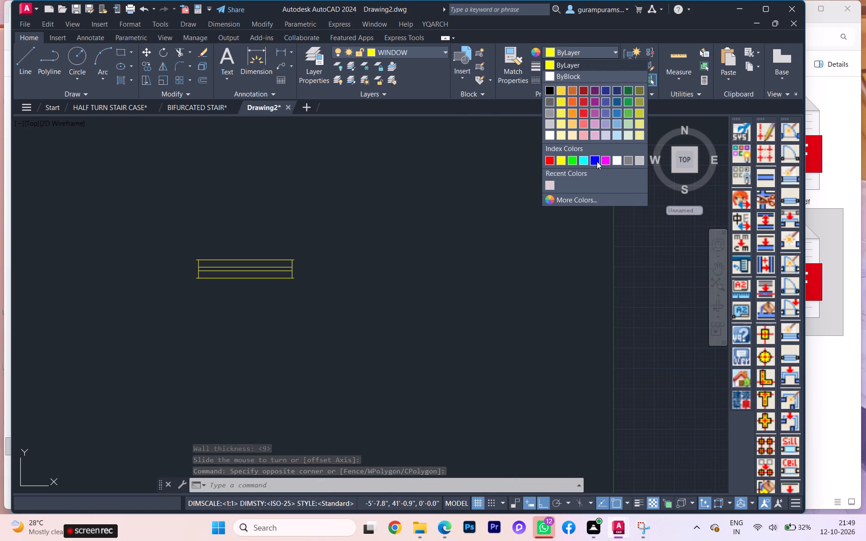
pyautogui.press('Escape')
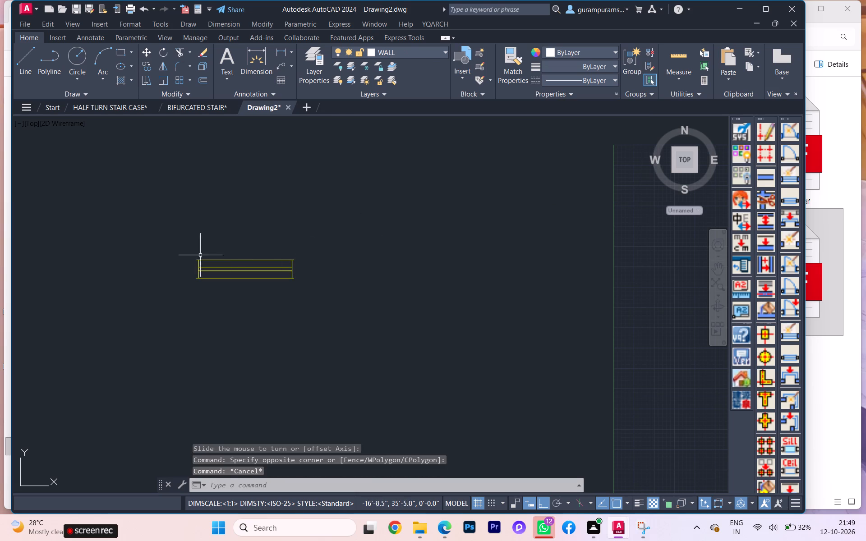
# Change the WINDOW layer's colour to index colour 170.
pyautogui.click(179, 248)
pyautogui.click(338, 294)
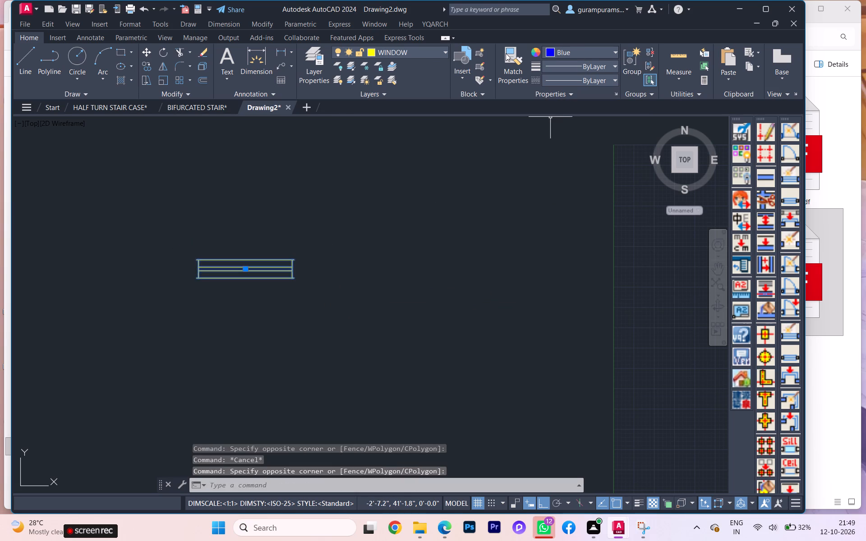
pyautogui.click(401, 53)
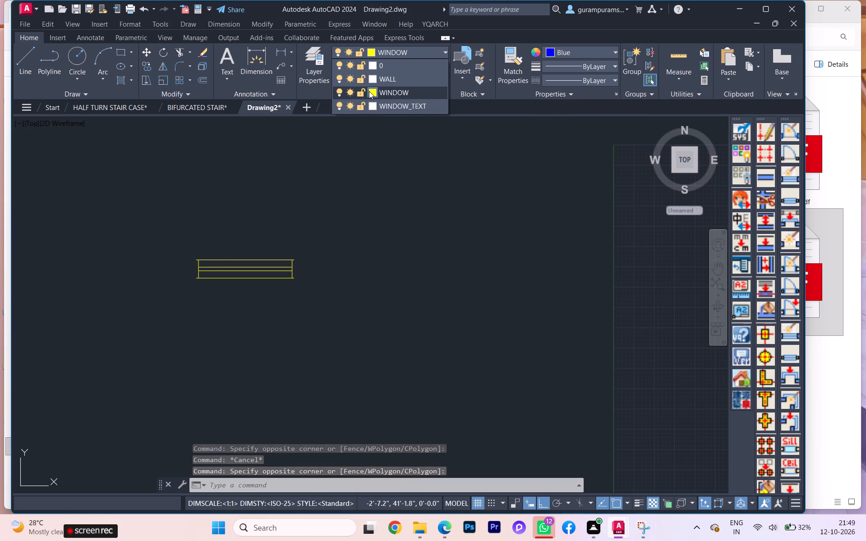
pyautogui.click(369, 91)
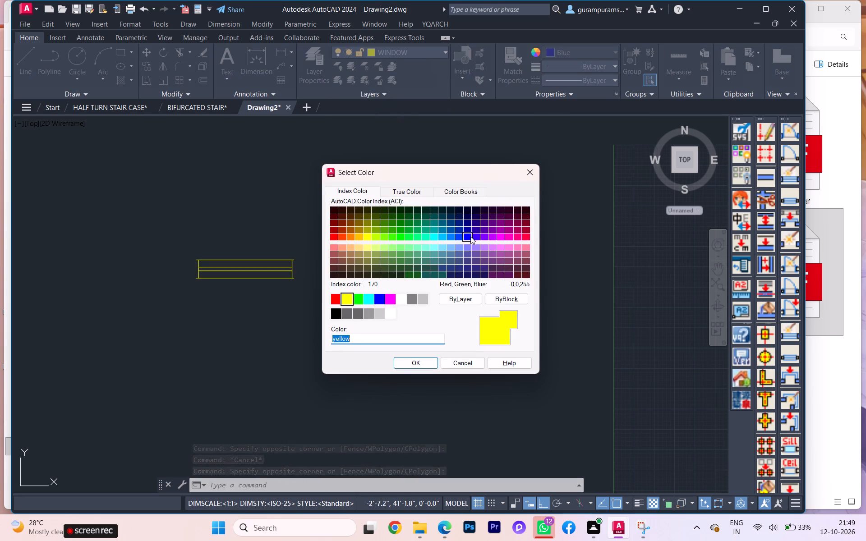
pyautogui.click(470, 234)
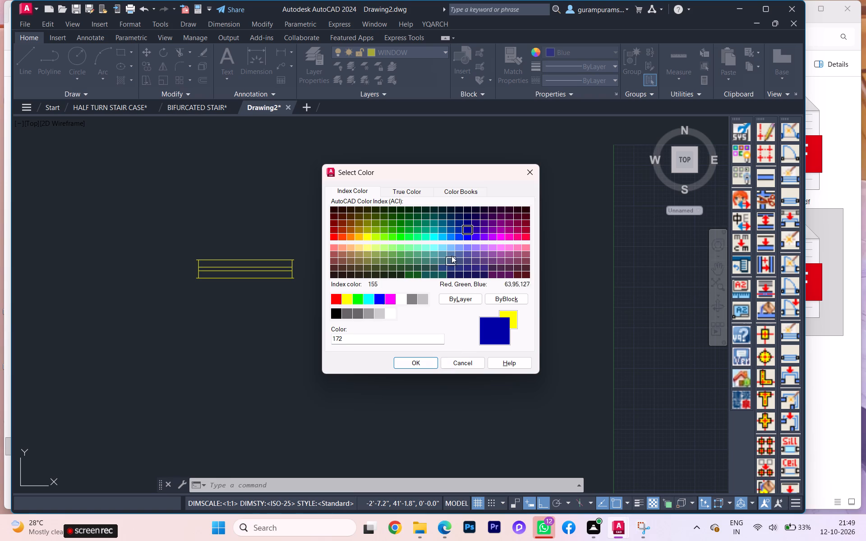
pyautogui.click(469, 238)
pyautogui.click(427, 366)
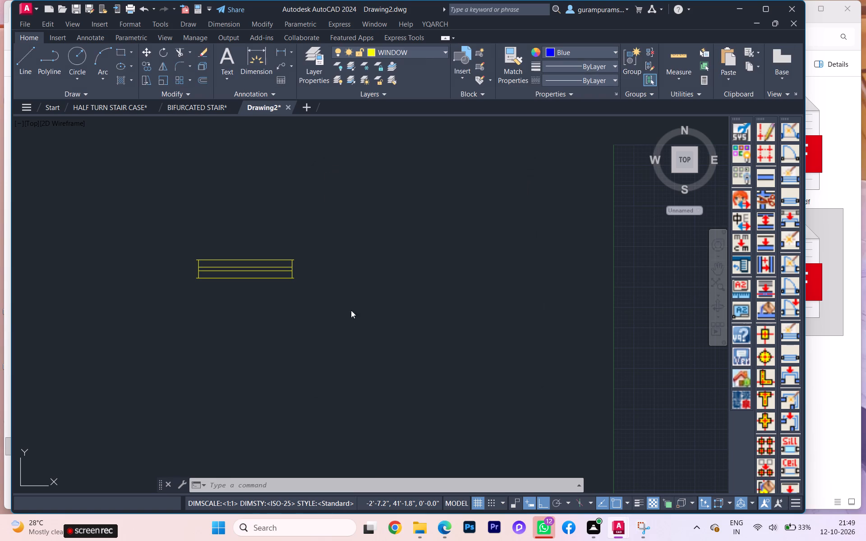
pyautogui.press('Escape')
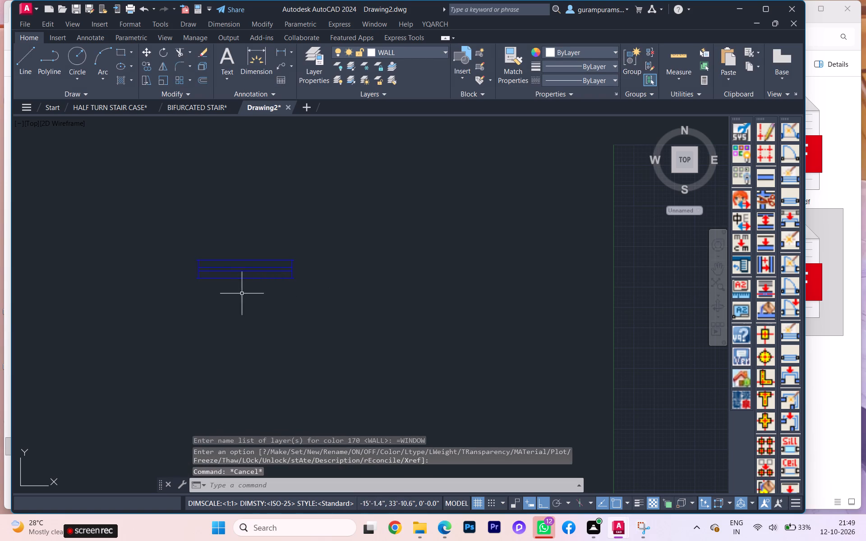
# Start another YQArch Plane Window/Door command.
pyautogui.scroll(-2, 217, 291)
pyautogui.scroll(2, 233, 288)
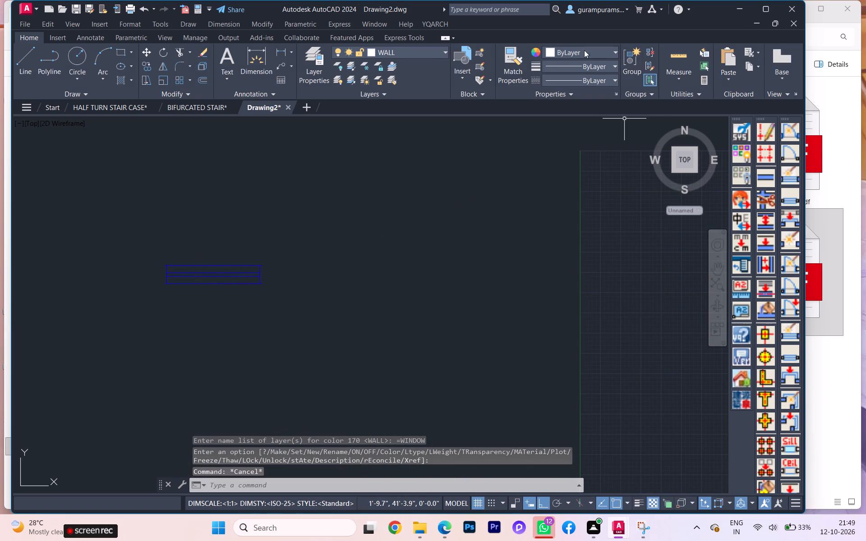
pyautogui.click(433, 25)
pyautogui.click(474, 63)
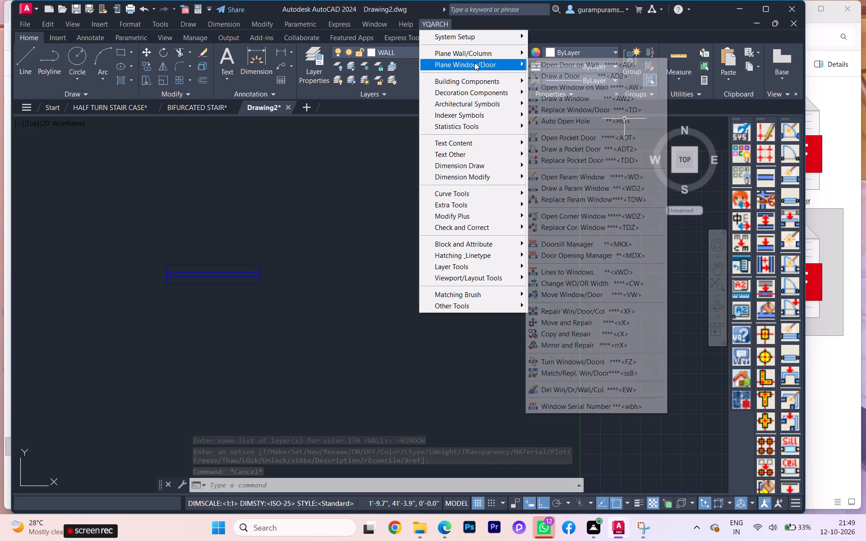
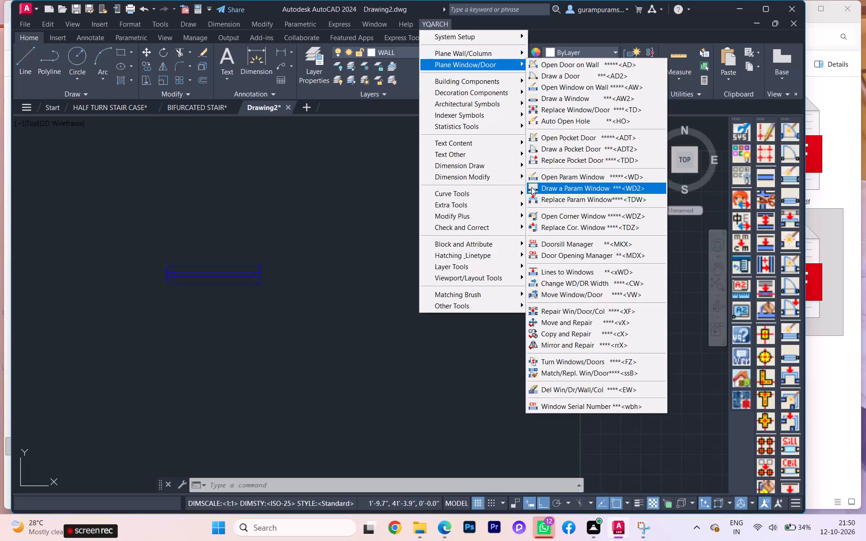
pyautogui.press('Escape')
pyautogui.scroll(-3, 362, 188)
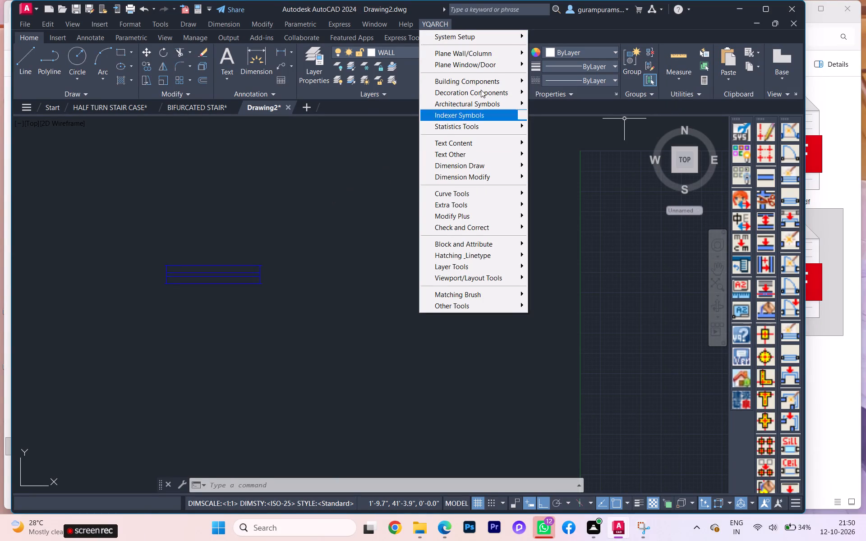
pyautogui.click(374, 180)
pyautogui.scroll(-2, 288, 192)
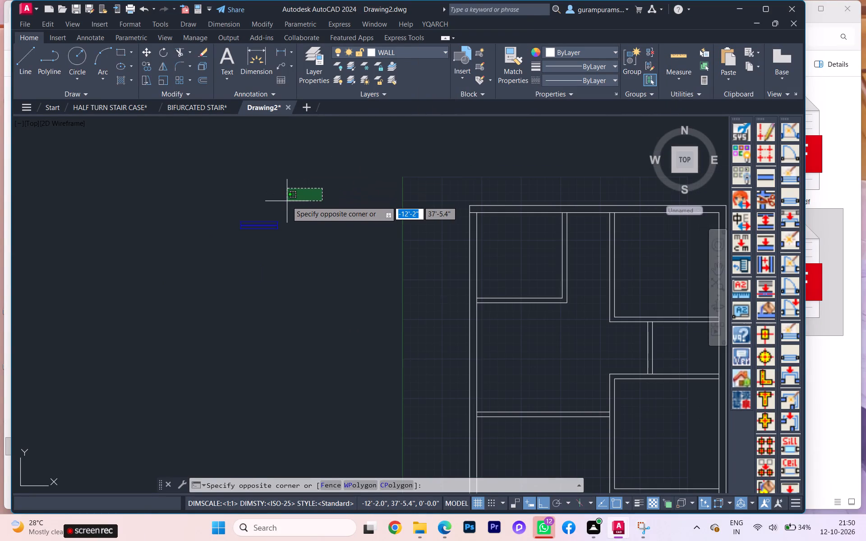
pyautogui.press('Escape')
# Examine the window positions in the reference house plan alongside the drafted walls.
pyautogui.scroll(-2, 278, 206)
pyautogui.scroll(3, 582, 238)
pyautogui.scroll(-1, 415, 238)
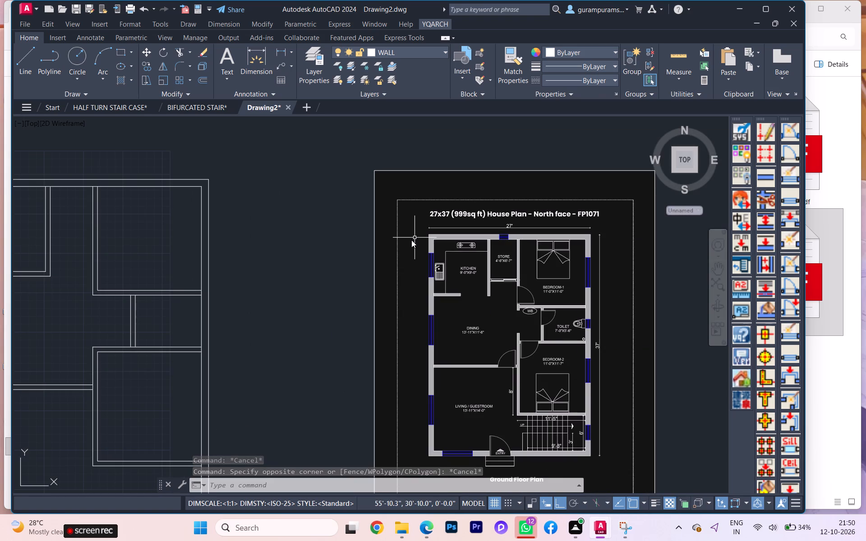
pyautogui.scroll(-1, 411, 240)
pyautogui.scroll(1, 411, 240)
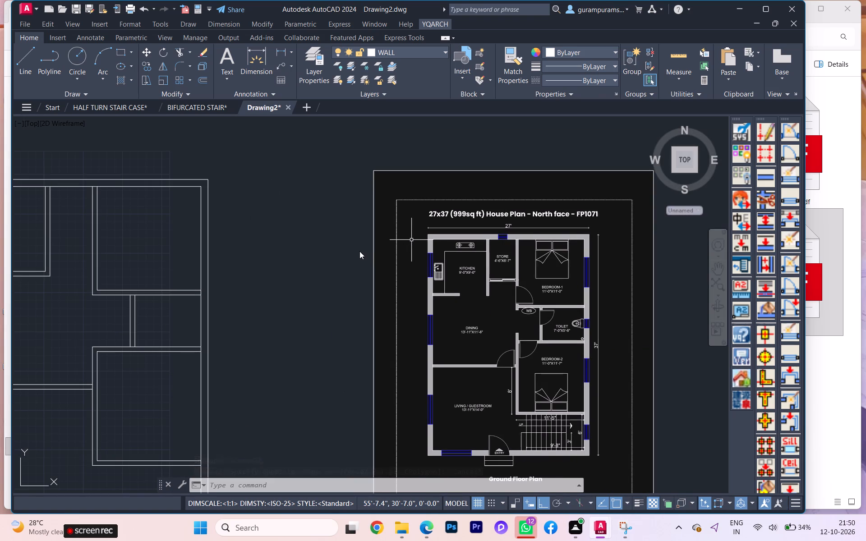
pyautogui.moveTo(359, 251); pyautogui.dragTo(441, 212, button='middle')
pyautogui.scroll(-1, 442, 211)
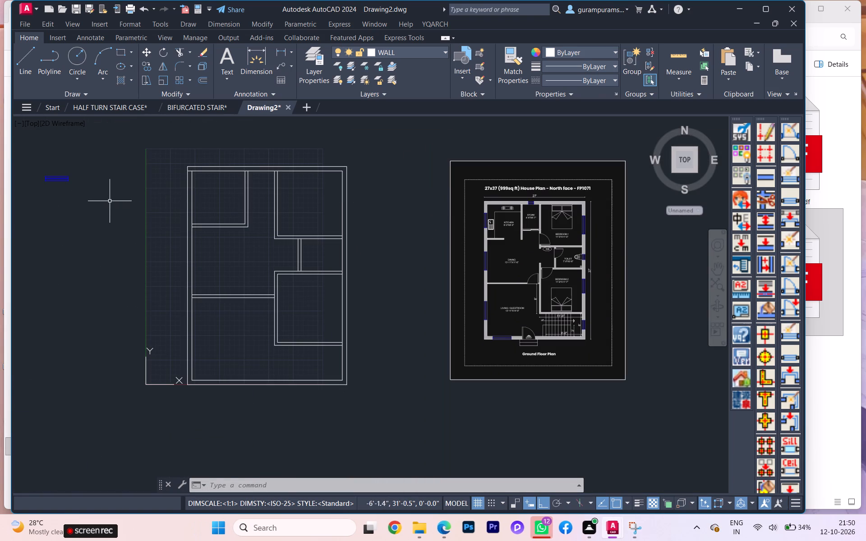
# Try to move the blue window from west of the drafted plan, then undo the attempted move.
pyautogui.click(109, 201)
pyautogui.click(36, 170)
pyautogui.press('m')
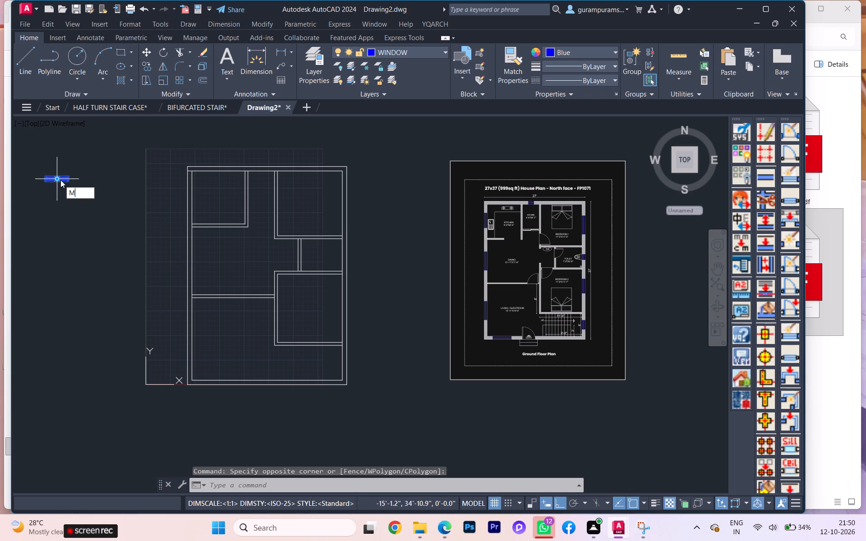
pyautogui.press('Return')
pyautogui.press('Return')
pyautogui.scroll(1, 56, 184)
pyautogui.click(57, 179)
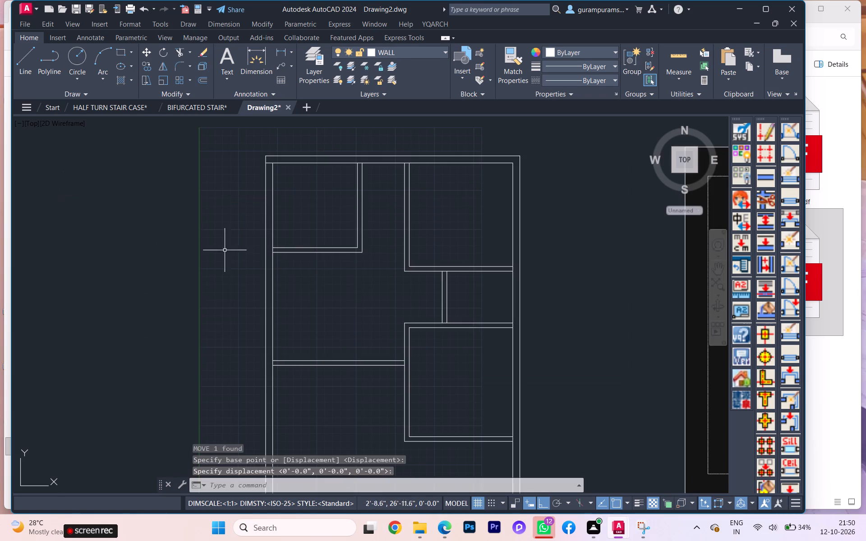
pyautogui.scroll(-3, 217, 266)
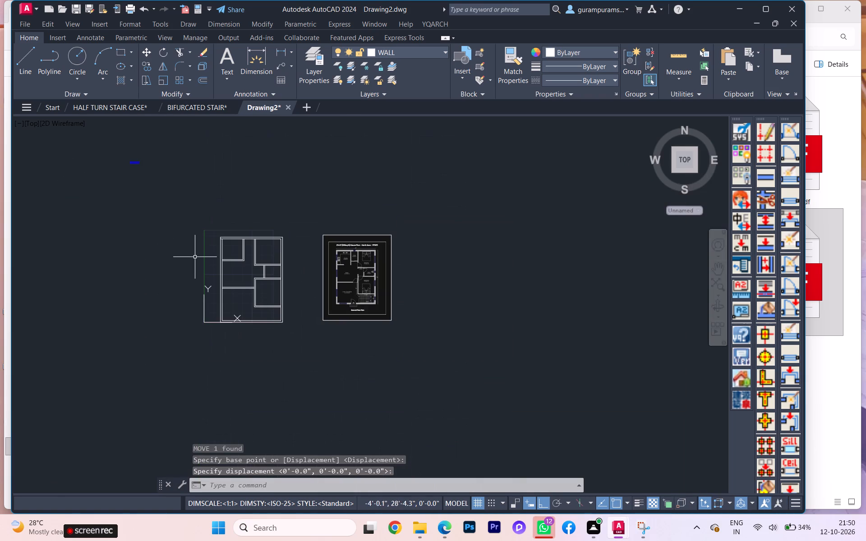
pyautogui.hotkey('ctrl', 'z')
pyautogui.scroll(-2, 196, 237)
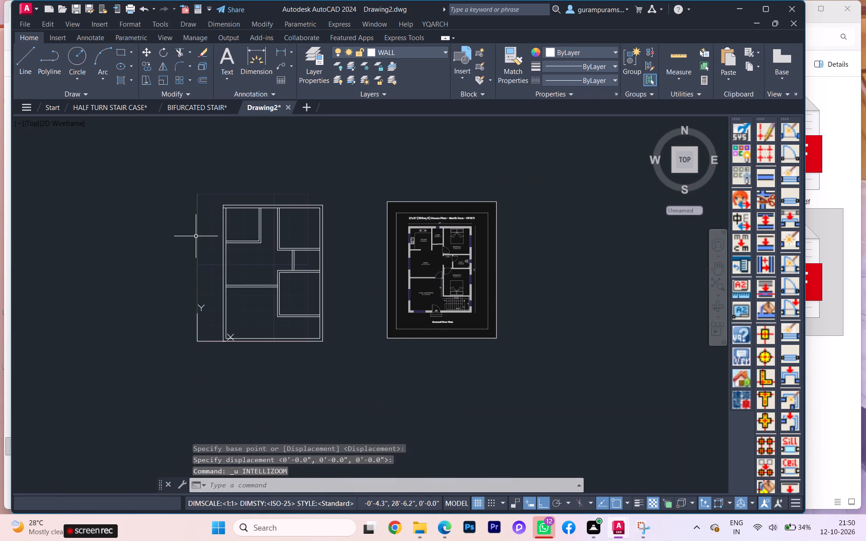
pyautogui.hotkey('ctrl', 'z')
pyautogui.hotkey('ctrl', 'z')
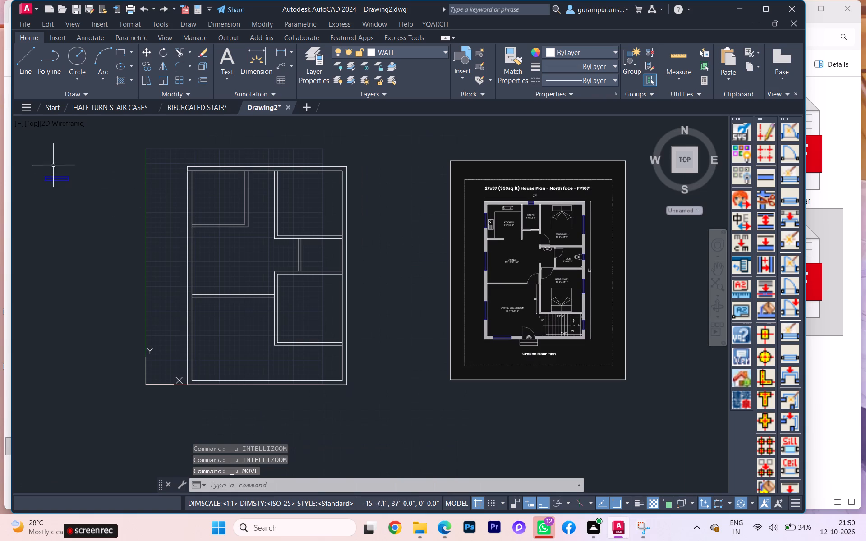
# Move the blue window by the midpoint of its bottom edge into the living room's south exterior wall, with Ortho off.
pyautogui.click(53, 164)
pyautogui.click(68, 199)
pyautogui.click(79, 197)
pyautogui.click(29, 165)
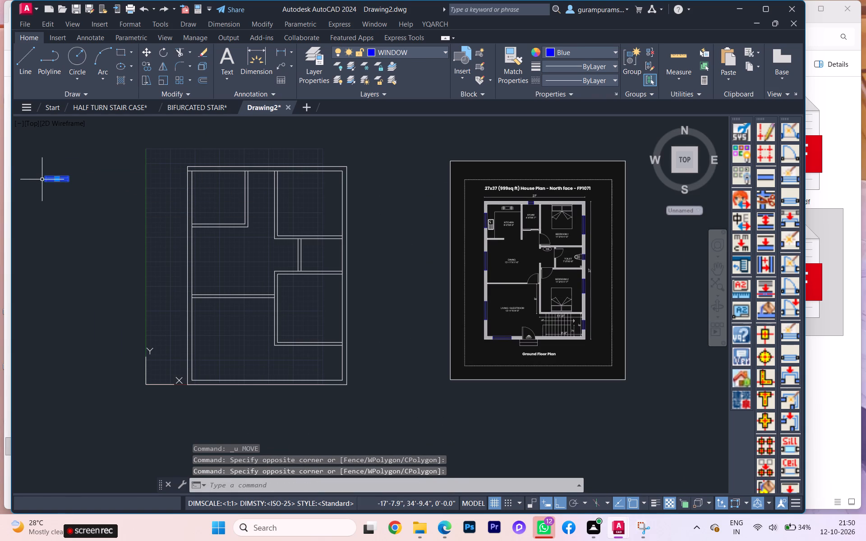
pyautogui.press('m')
pyautogui.press('Return')
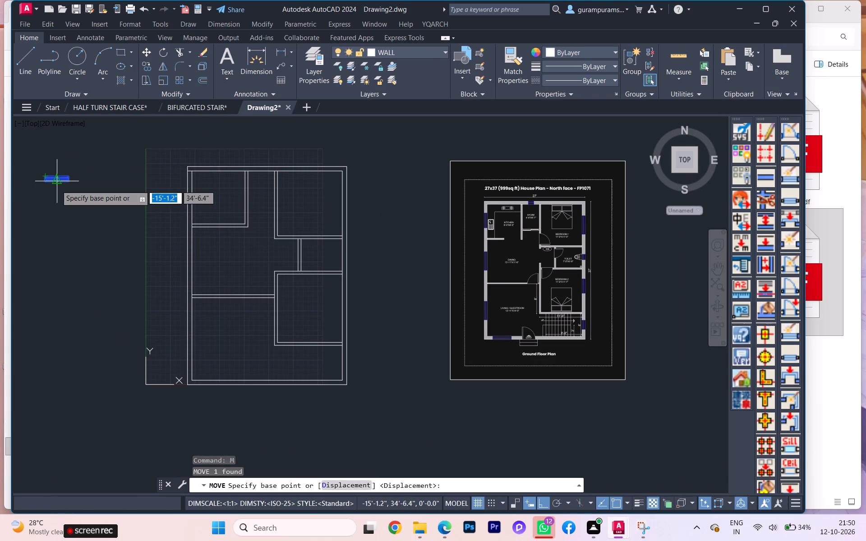
pyautogui.click(56, 185)
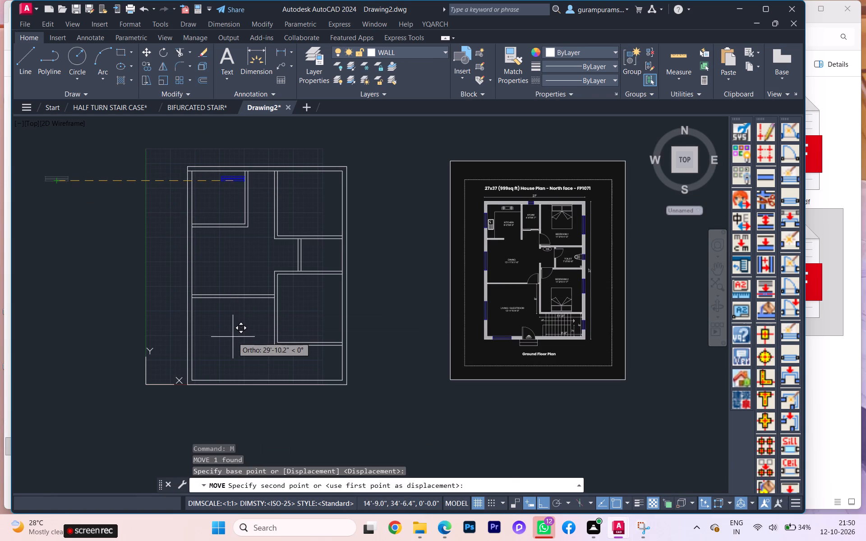
pyautogui.press('F8')
pyautogui.scroll(2, 237, 377)
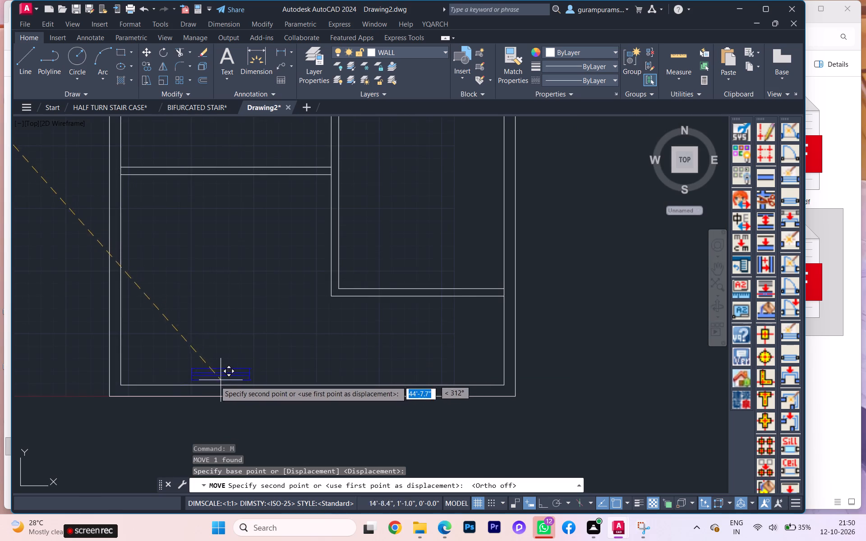
pyautogui.scroll(-1, 199, 397)
pyautogui.scroll(2, 199, 397)
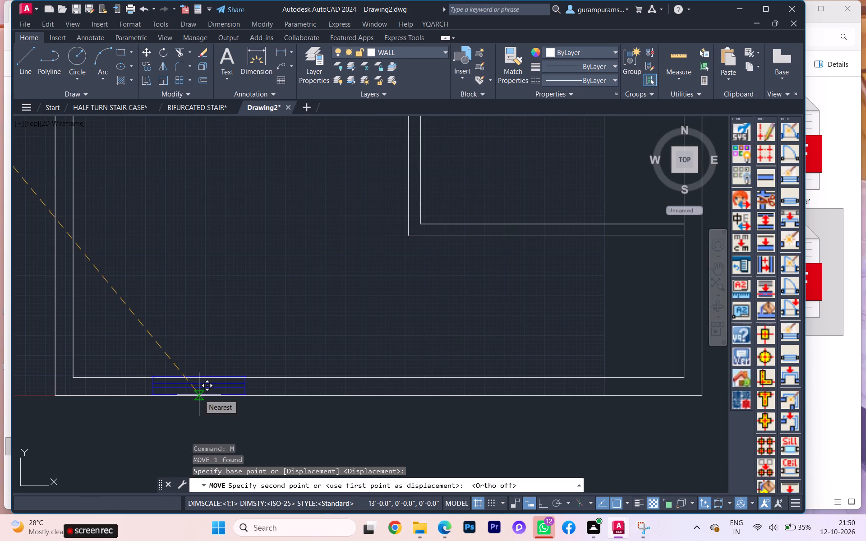
pyautogui.scroll(1, 198, 395)
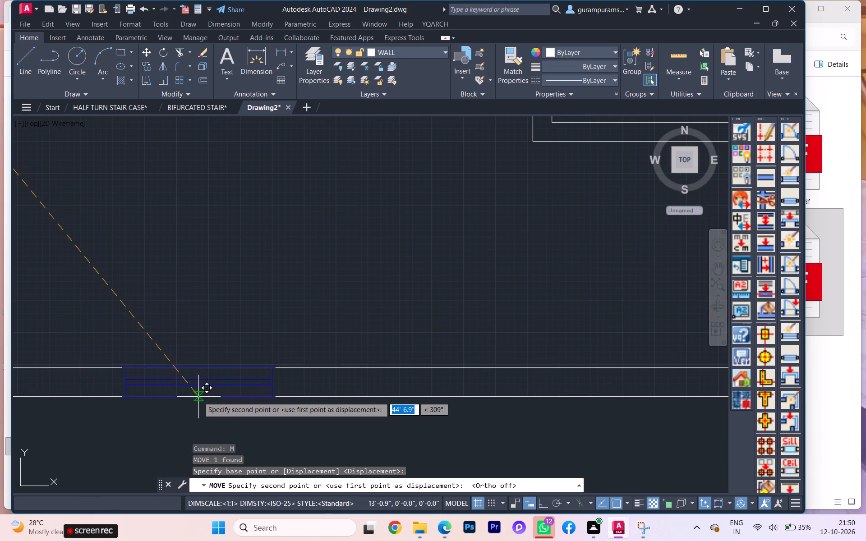
pyautogui.click(198, 396)
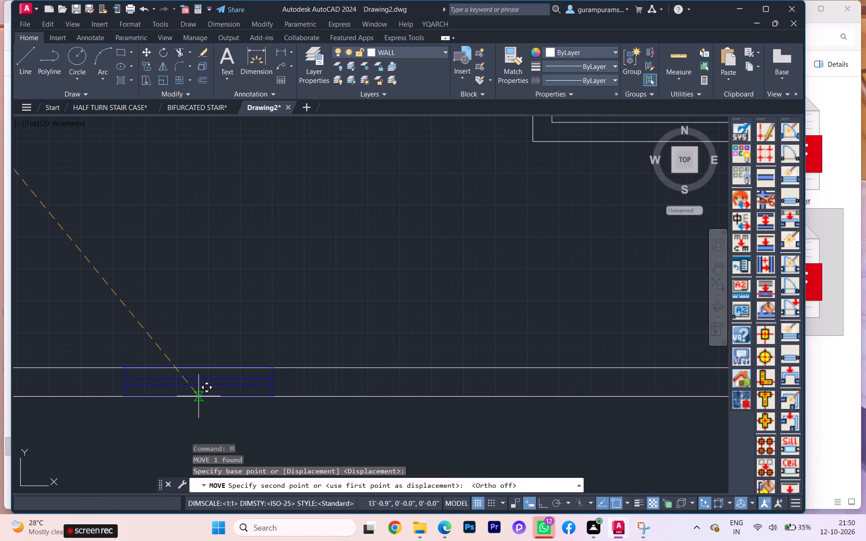
pyautogui.scroll(-2, 201, 394)
pyautogui.scroll(1, 221, 384)
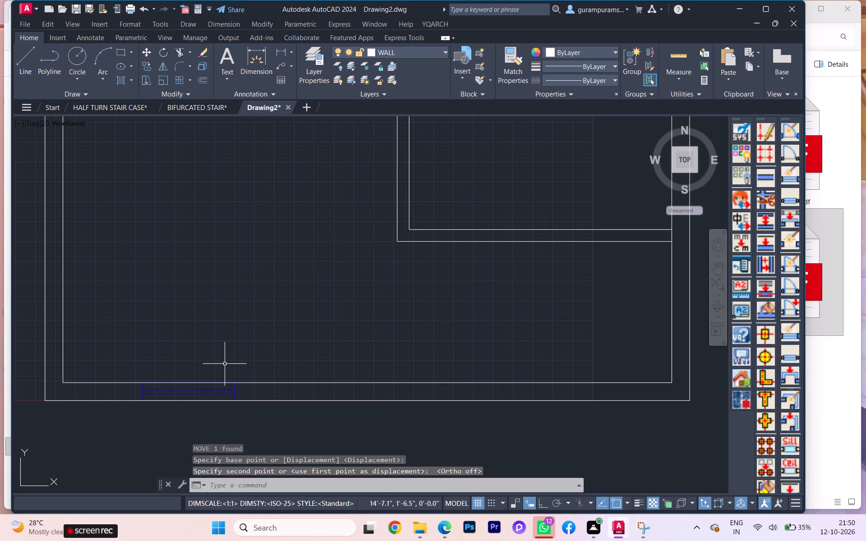
# Draw a line across the south wall's thickness at the window's east end.
pyautogui.press('l')
pyautogui.press('Return')
pyautogui.scroll(2, 230, 380)
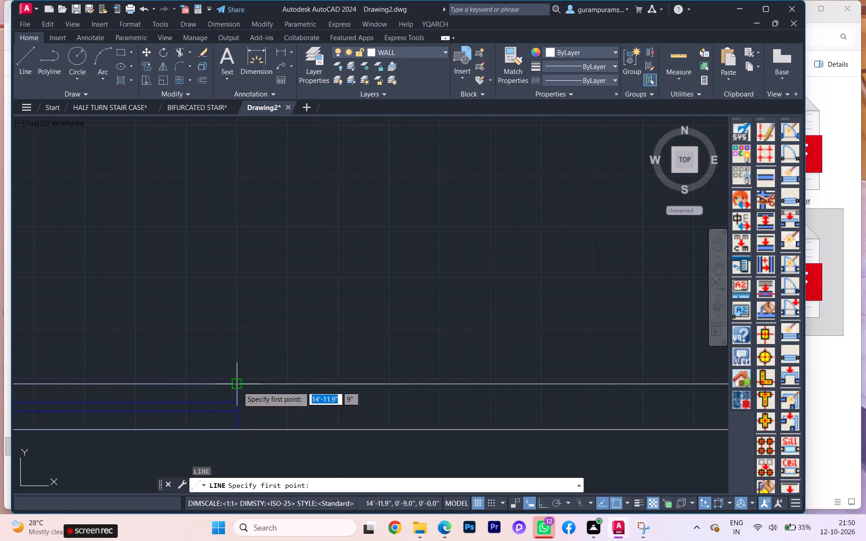
pyautogui.click(238, 386)
pyautogui.doubleClick(232, 431)
pyautogui.press('space')
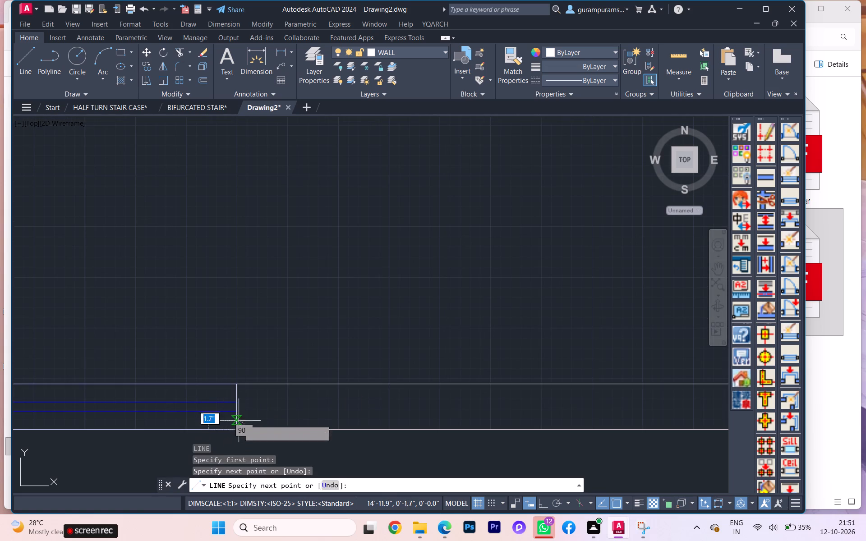
pyautogui.scroll(-1, 326, 399)
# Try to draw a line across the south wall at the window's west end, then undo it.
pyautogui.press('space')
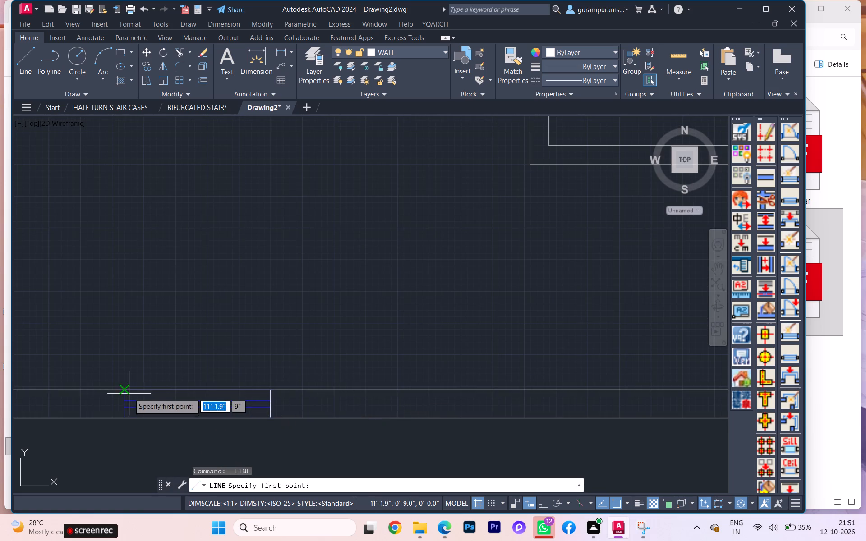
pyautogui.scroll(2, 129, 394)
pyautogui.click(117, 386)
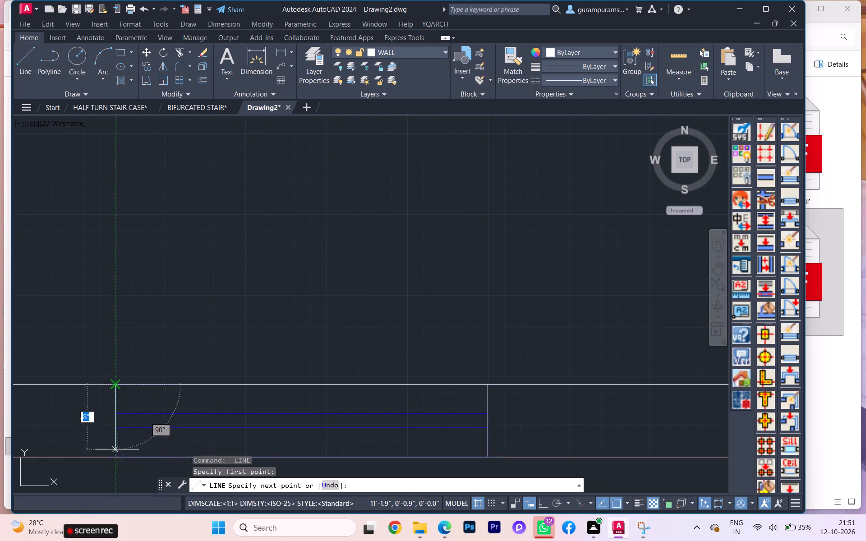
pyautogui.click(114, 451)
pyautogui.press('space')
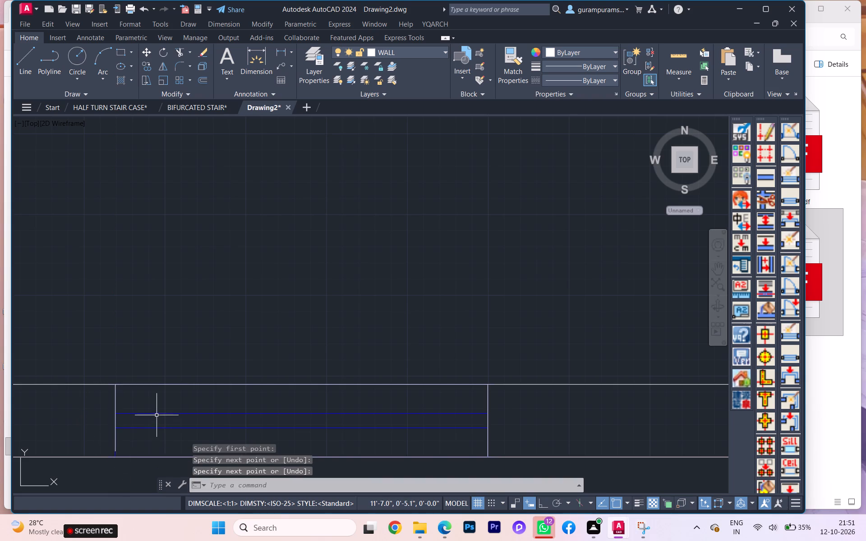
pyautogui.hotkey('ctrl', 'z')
# Draw a line across the south wall's full thickness at the window's west end.
pyautogui.press('l')
pyautogui.press('Return')
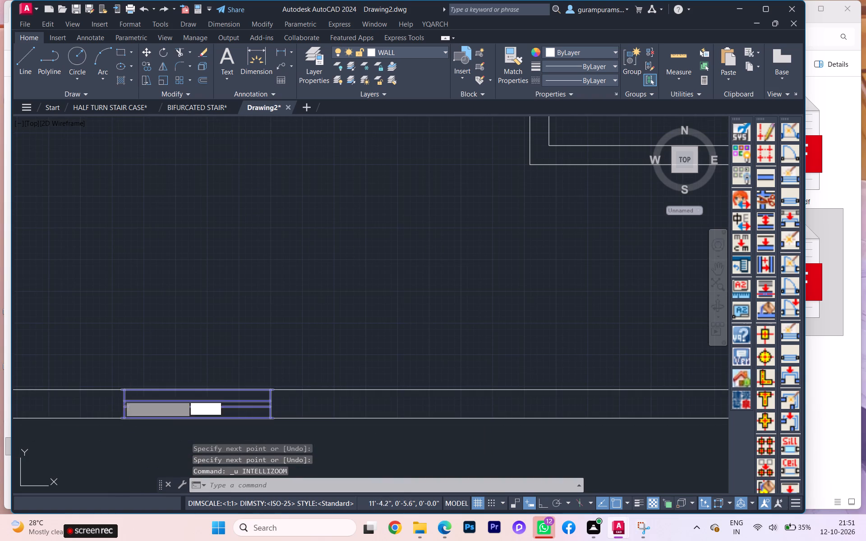
pyautogui.scroll(2, 120, 394)
pyautogui.click(129, 388)
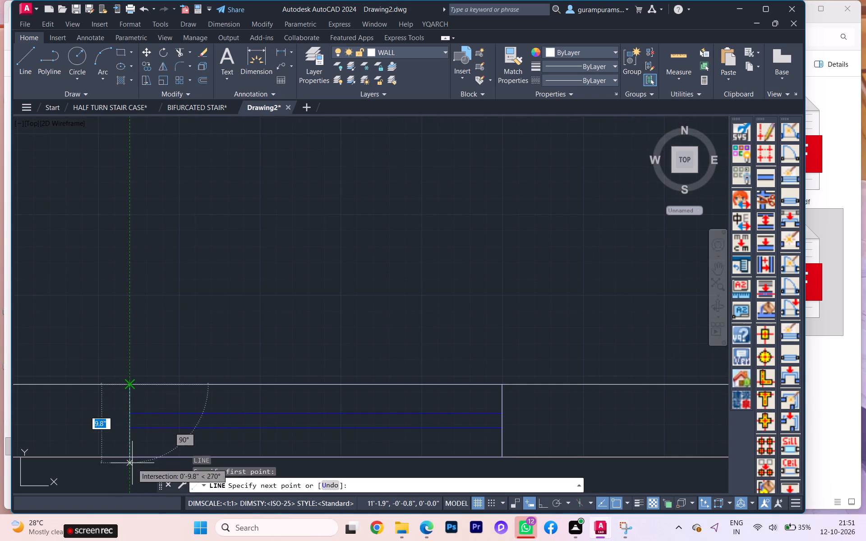
pyautogui.click(130, 454)
pyautogui.press('space')
# Copy the south wall window straight up into the living room, about 5' north of the original.
pyautogui.scroll(-3, 206, 416)
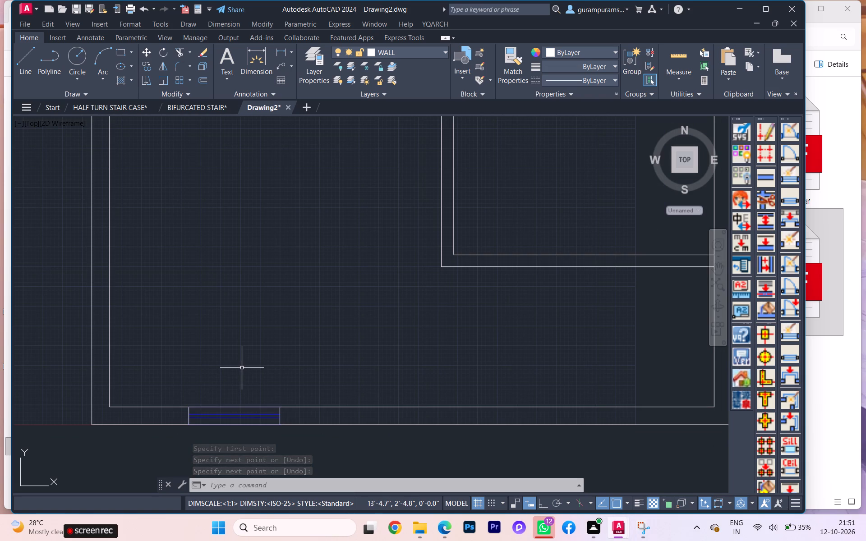
pyautogui.scroll(-1, 240, 365)
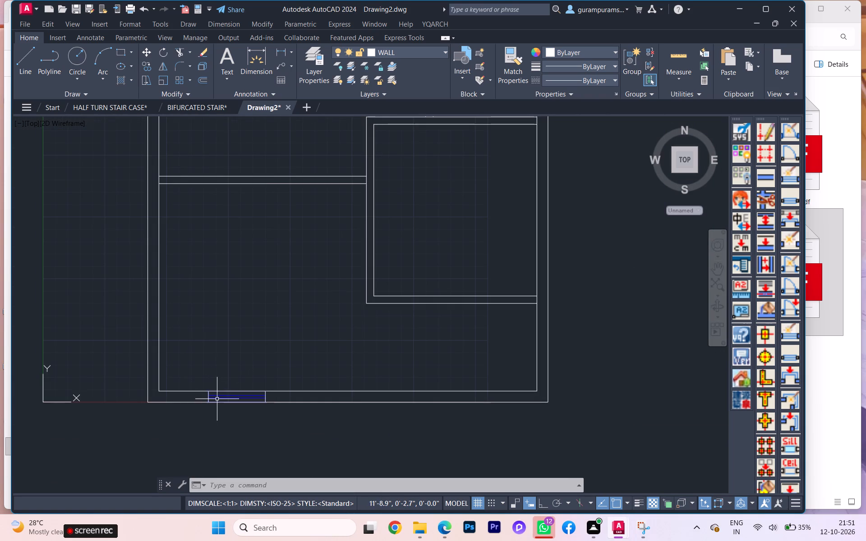
pyautogui.click(218, 397)
pyautogui.scroll(2, 218, 397)
pyautogui.scroll(-2, 218, 397)
pyautogui.scroll(-1, 164, 396)
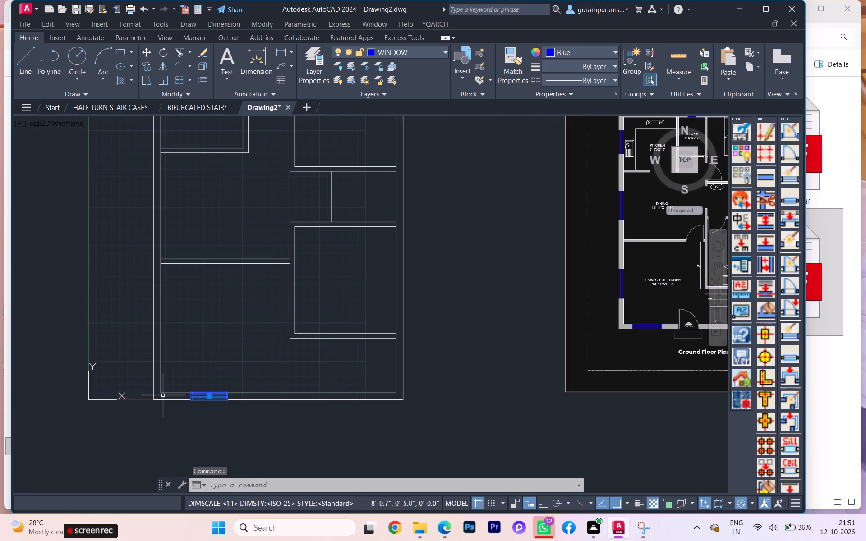
pyautogui.scroll(-1, 162, 396)
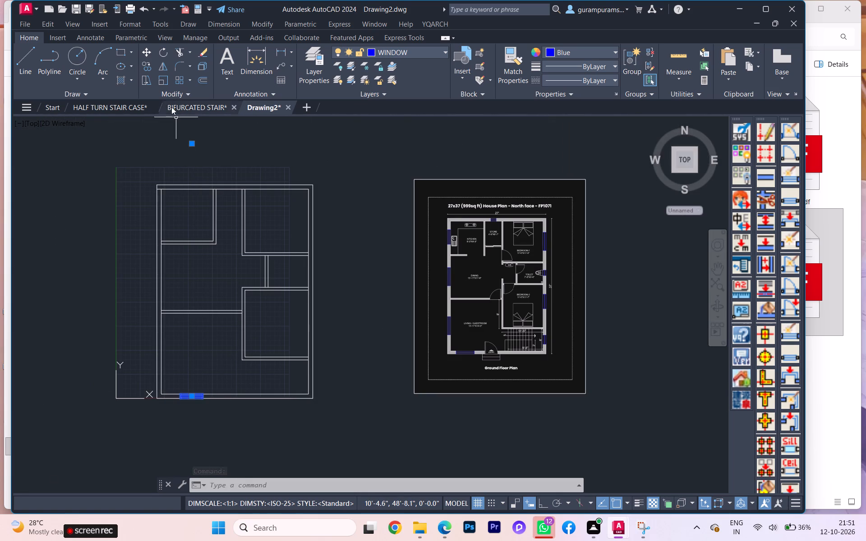
pyautogui.click(145, 68)
pyautogui.click(176, 341)
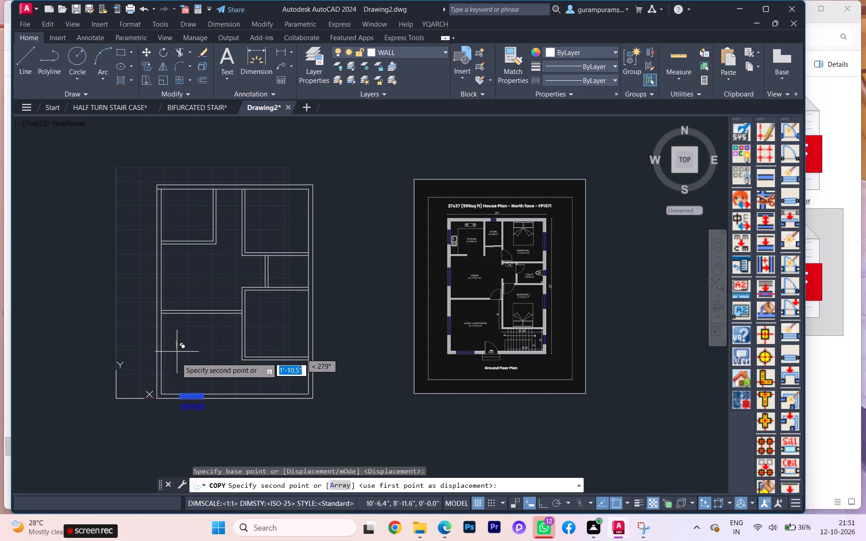
pyautogui.click(178, 311)
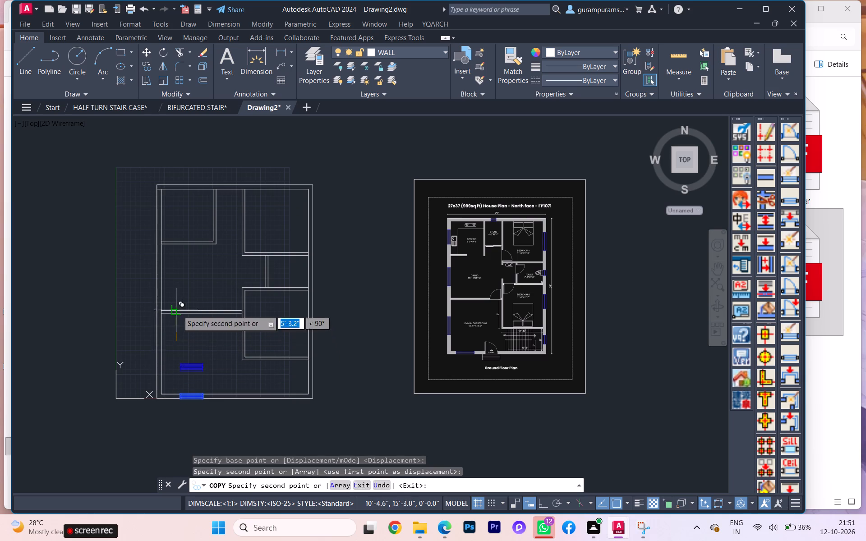
pyautogui.press('Escape')
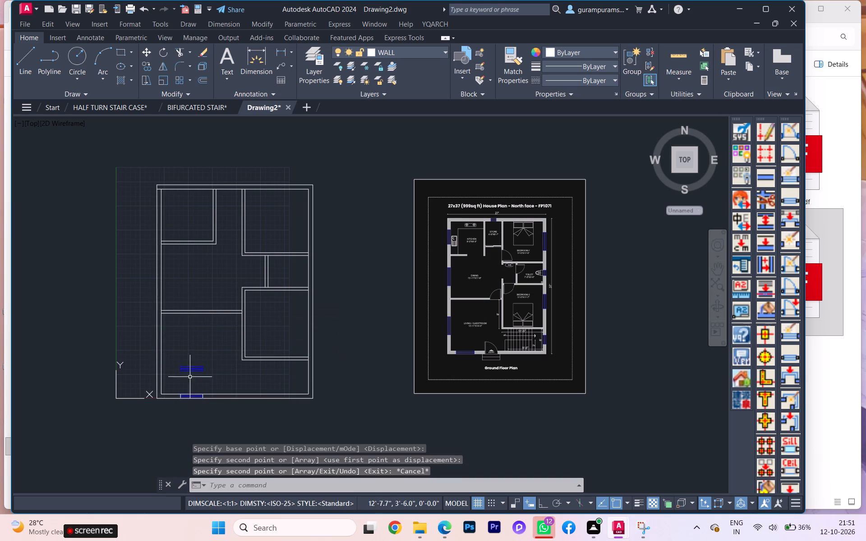
# Rotate the copied window about its east end so that it stands vertical.
pyautogui.click(192, 370)
pyautogui.click(165, 53)
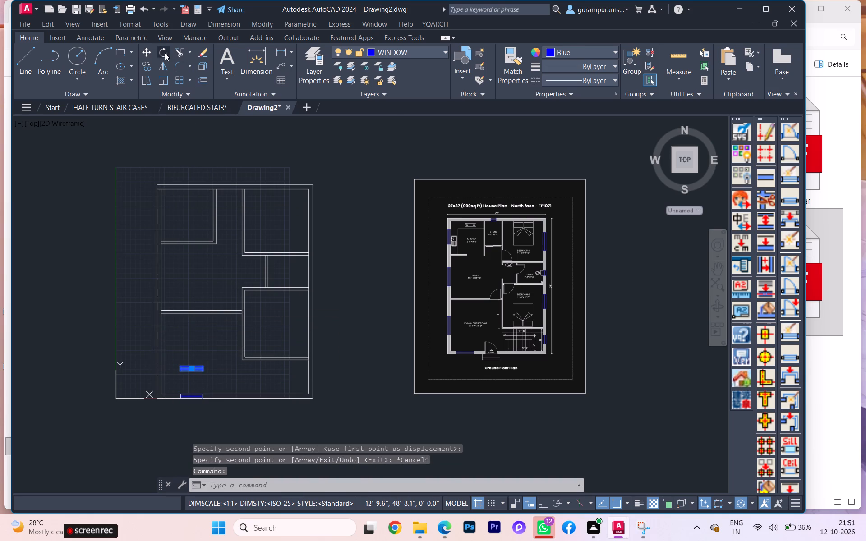
pyautogui.click(207, 366)
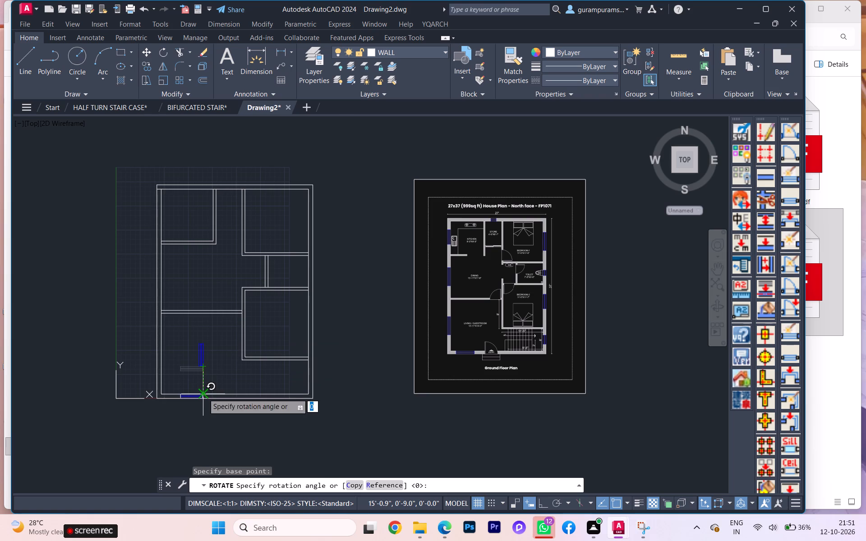
pyautogui.click(203, 393)
# Copy the vertical window from the living room into the west wall of the living/guestroom, using its east edge's midpoint as base.
pyautogui.click(202, 361)
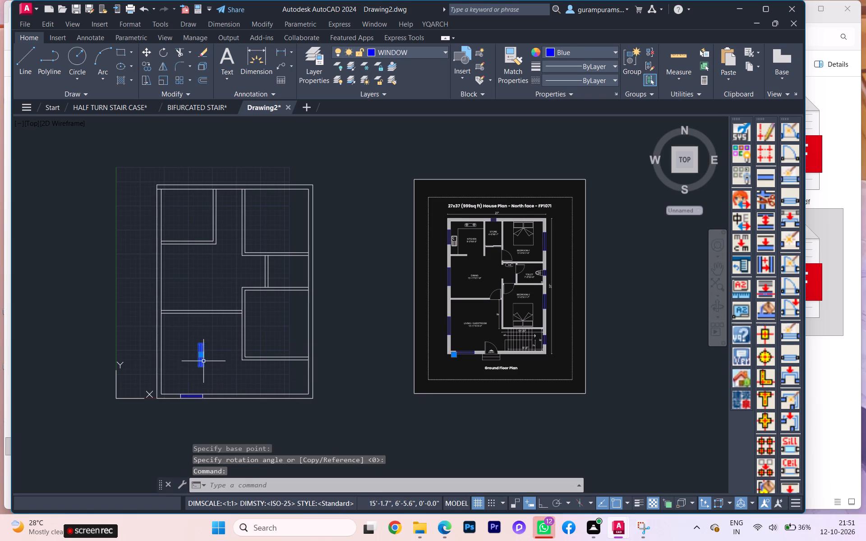
pyautogui.scroll(1, 204, 360)
pyautogui.press('c')
pyautogui.press('o')
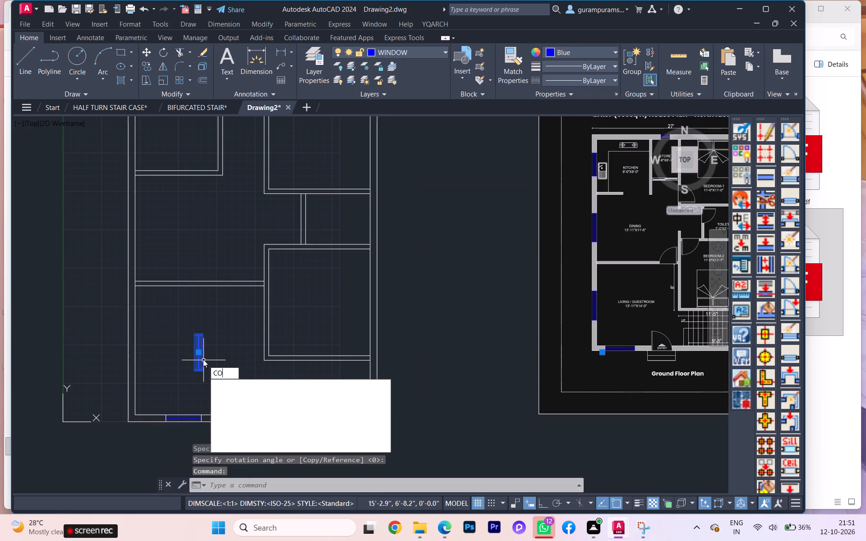
pyautogui.press('Return')
pyautogui.scroll(1, 196, 347)
pyautogui.click(207, 352)
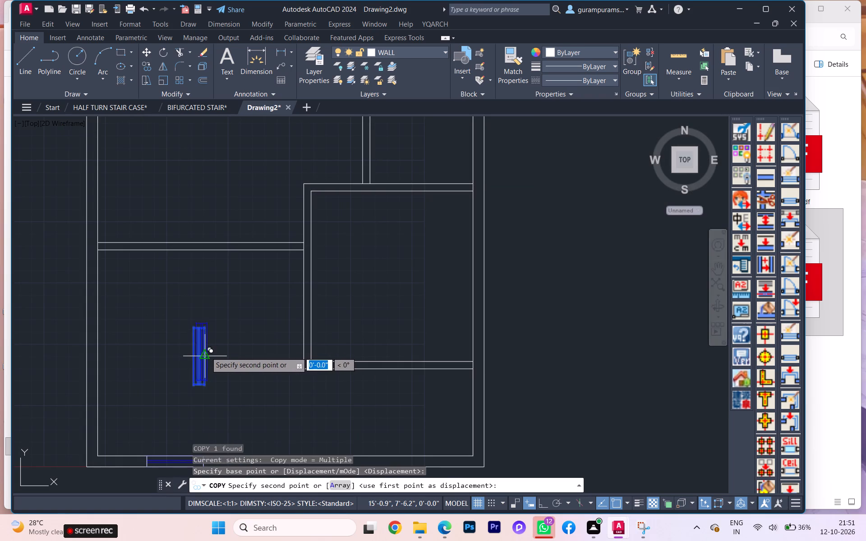
pyautogui.scroll(2, 106, 335)
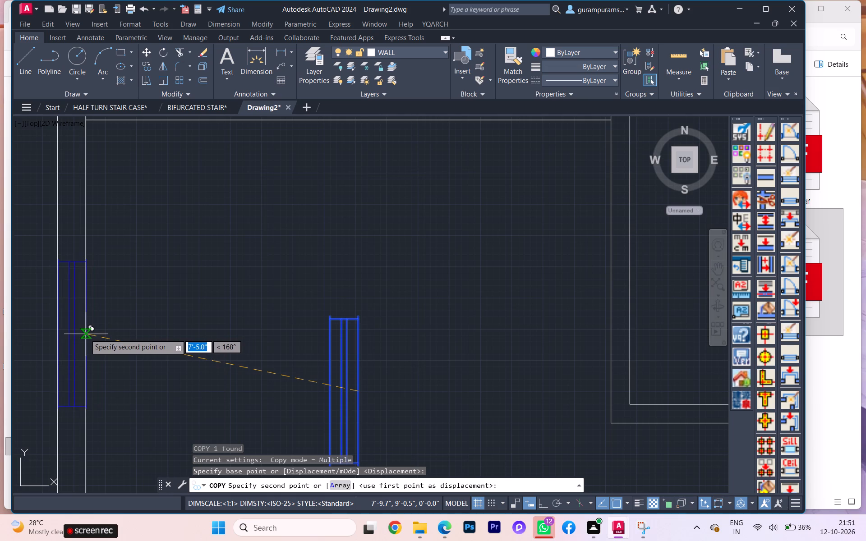
pyautogui.click(84, 334)
# Place another copy of the vertical window in the west wall at the dining room.
pyautogui.scroll(-1, 98, 332)
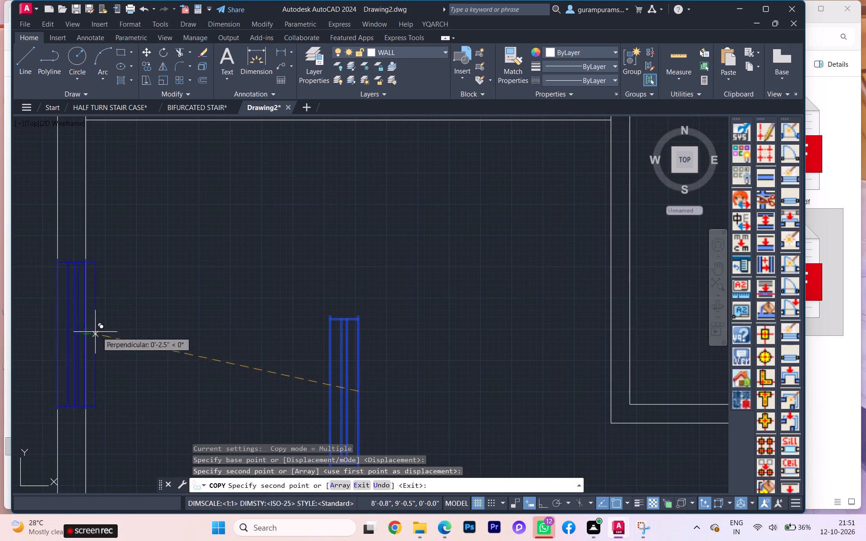
pyautogui.scroll(-2, 99, 332)
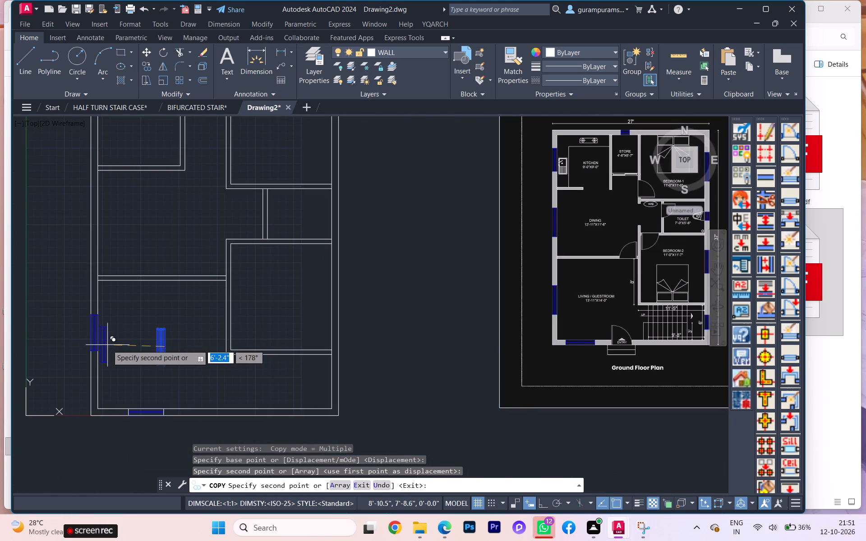
pyautogui.moveTo(110, 344); pyautogui.dragTo(98, 386, button='middle')
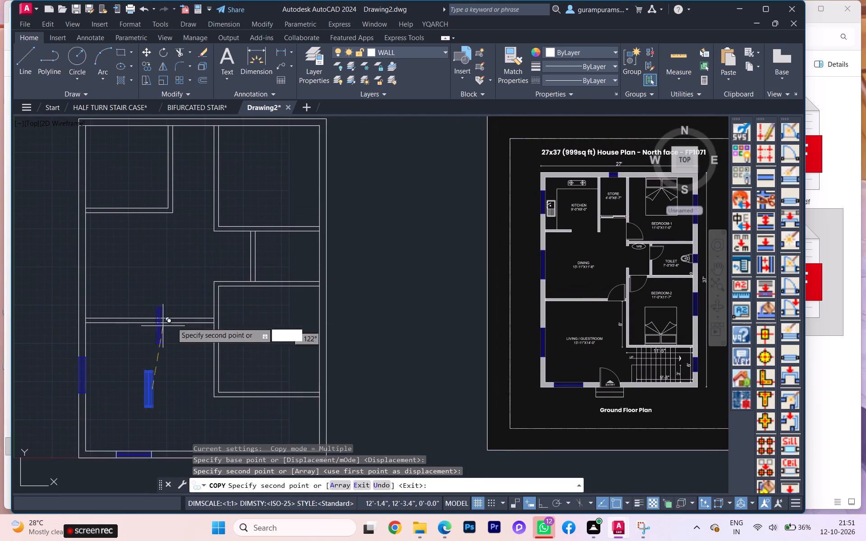
pyautogui.scroll(3, 100, 259)
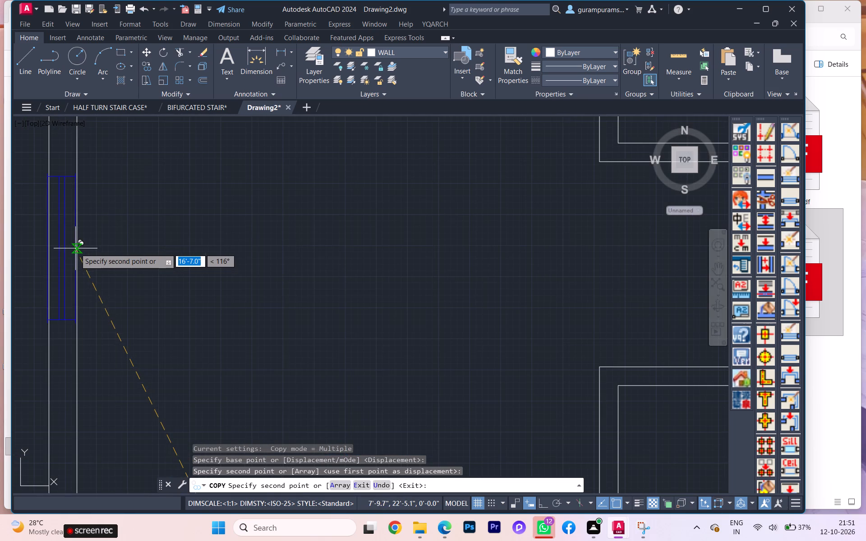
pyautogui.click(76, 247)
# Place copies of the vertical window in the east wall at Bedroom-1 and at Bedroom-2.
pyautogui.scroll(-3, 74, 252)
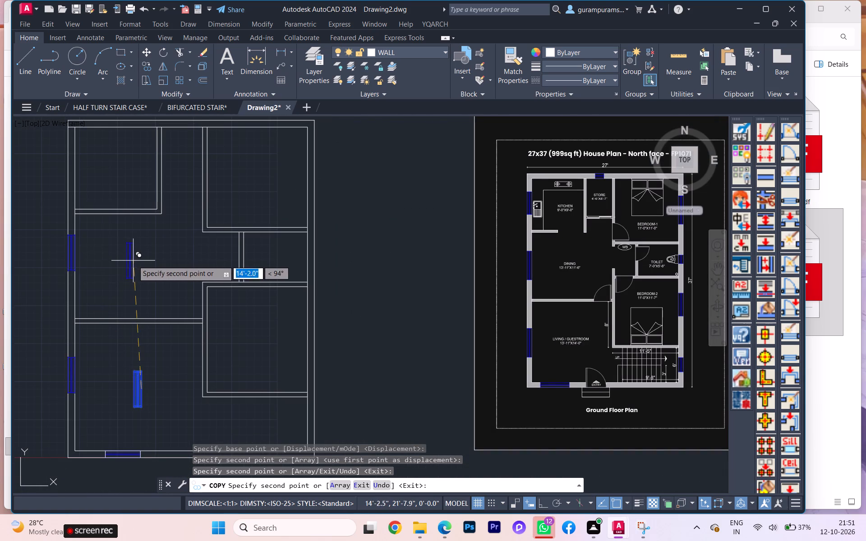
pyautogui.moveTo(132, 262); pyautogui.dragTo(76, 302, button='middle')
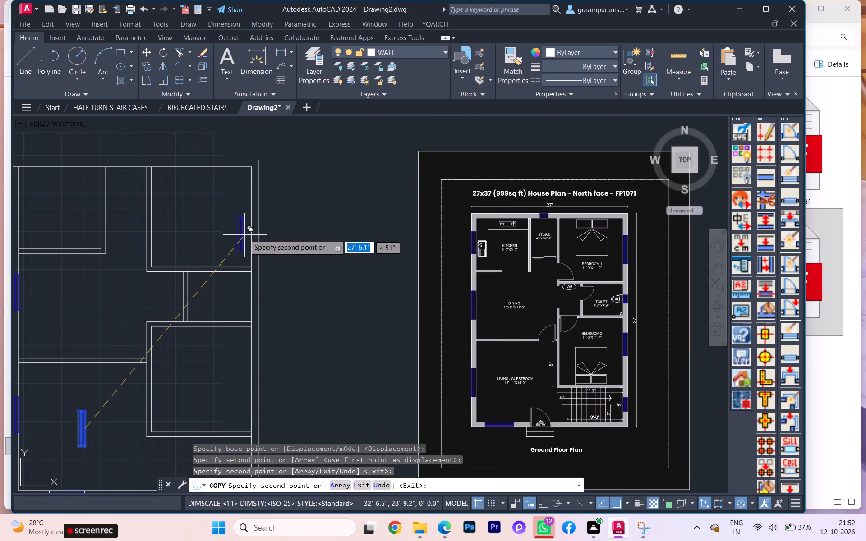
pyautogui.scroll(2, 245, 232)
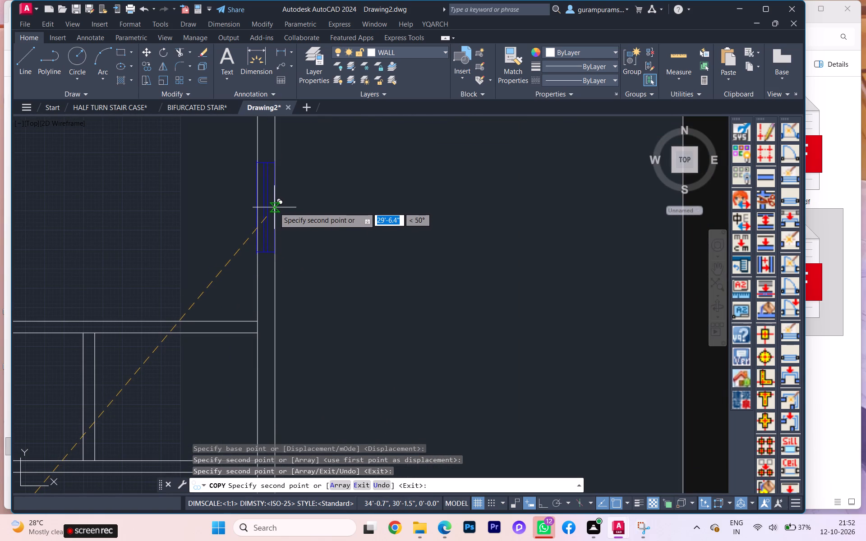
pyautogui.click(274, 207)
pyautogui.scroll(-2, 244, 206)
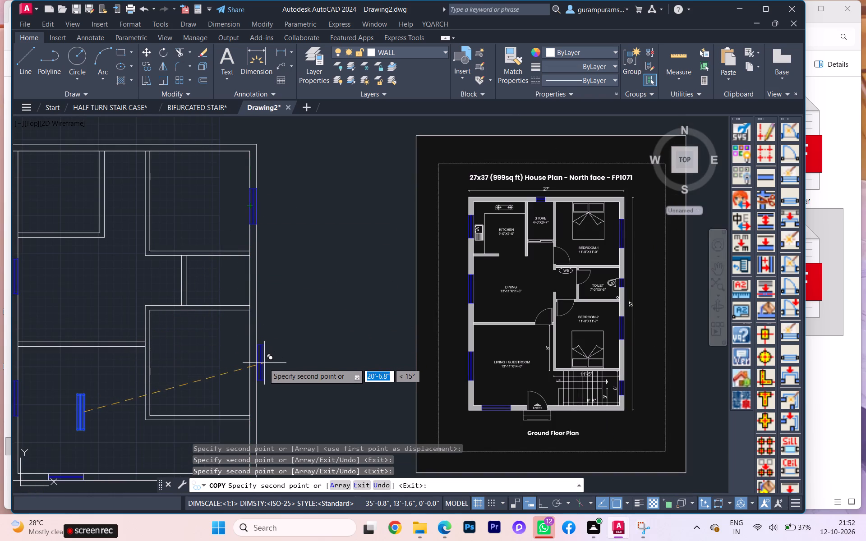
pyautogui.scroll(1, 253, 353)
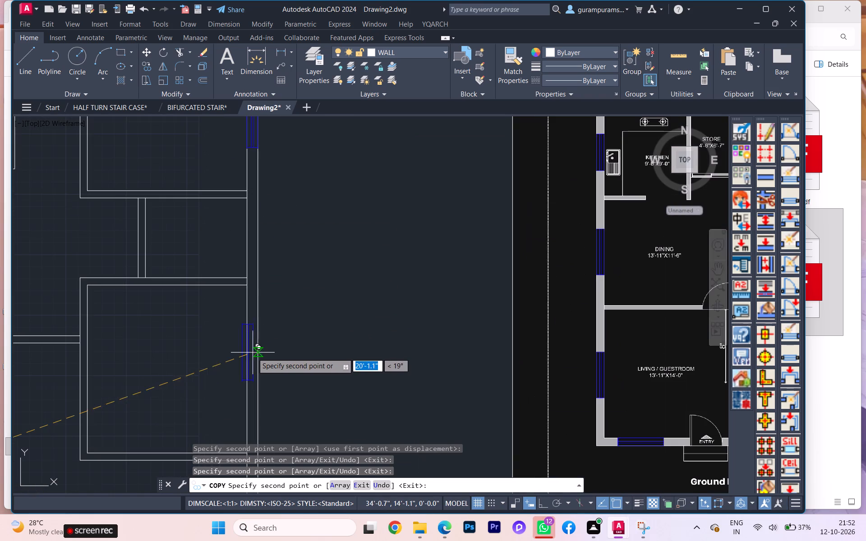
pyautogui.click(258, 341)
# Place a copy of the vertical window in the west wall at the kitchen and finish copying.
pyautogui.scroll(-1, 250, 316)
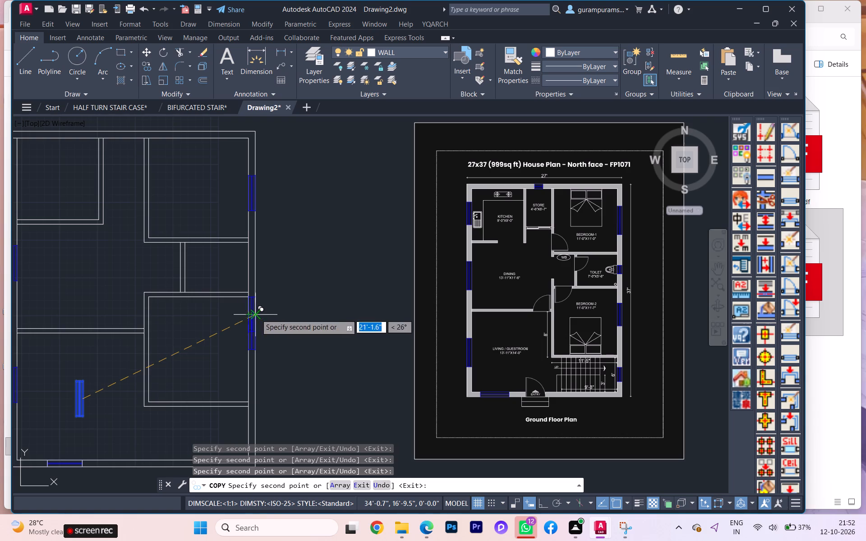
pyautogui.scroll(-1, 270, 315)
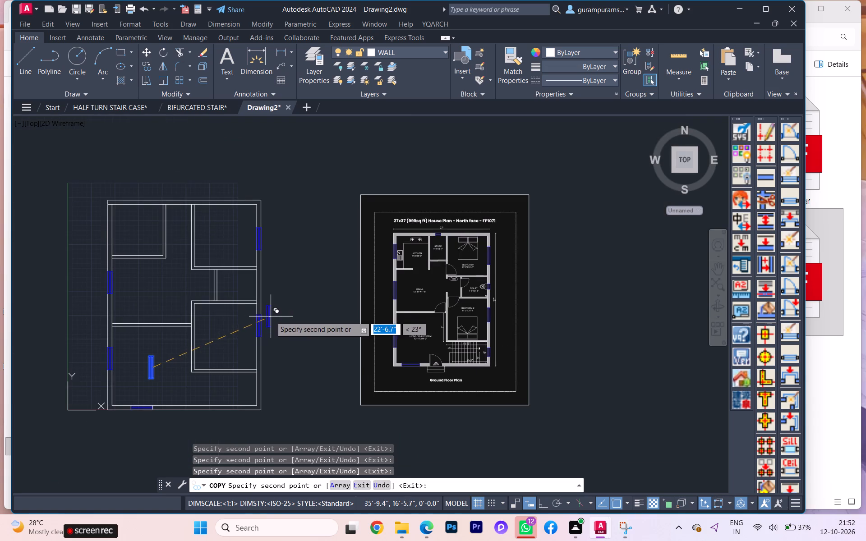
pyautogui.scroll(2, 108, 222)
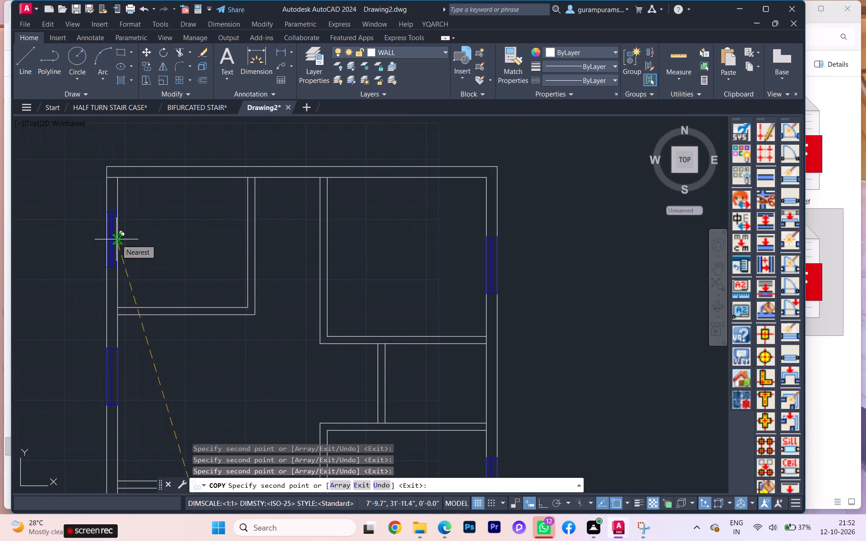
pyautogui.scroll(1, 116, 239)
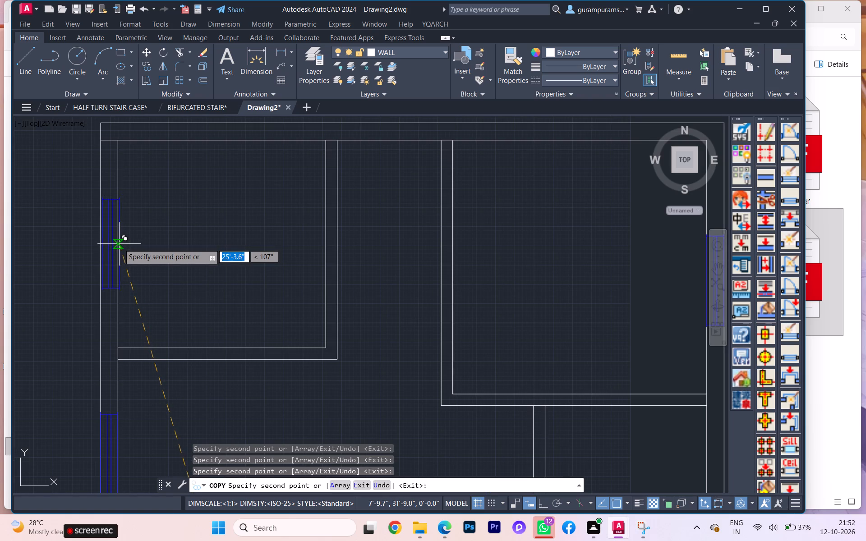
pyautogui.click(118, 226)
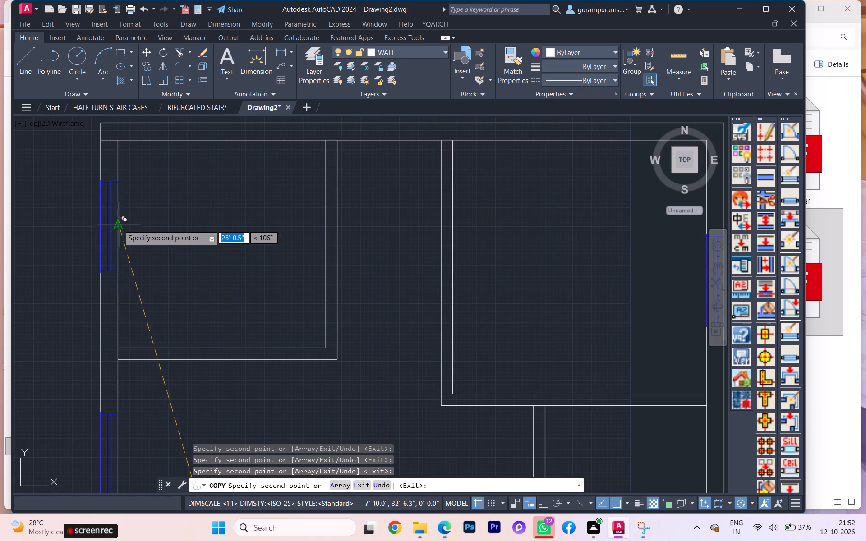
pyautogui.press('Escape')
# Trim the north wall's inner line where it crosses the west wall's thickness at the northwest corner.
pyautogui.scroll(-1, 125, 225)
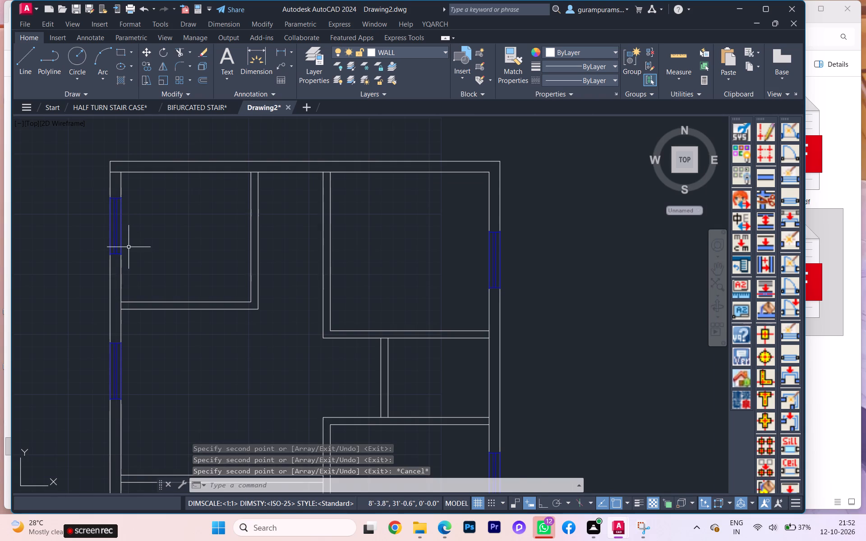
pyautogui.scroll(-1, 129, 248)
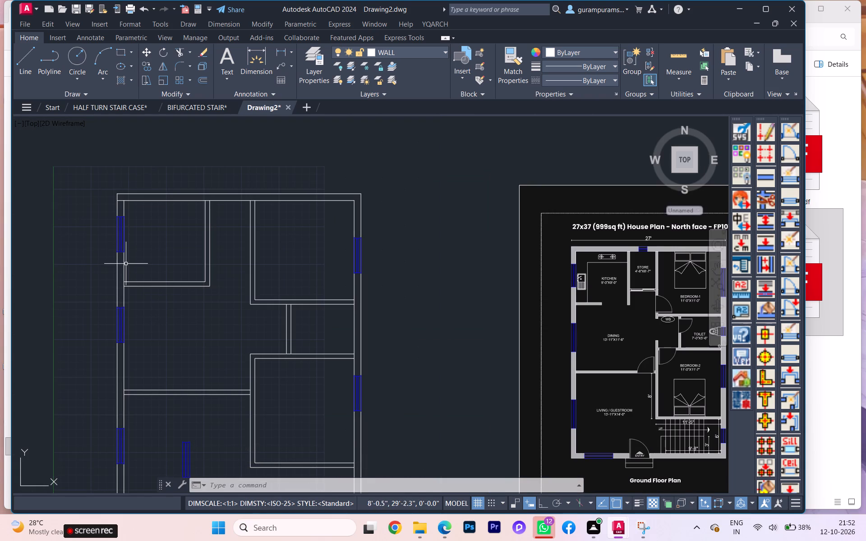
pyautogui.write('TR')
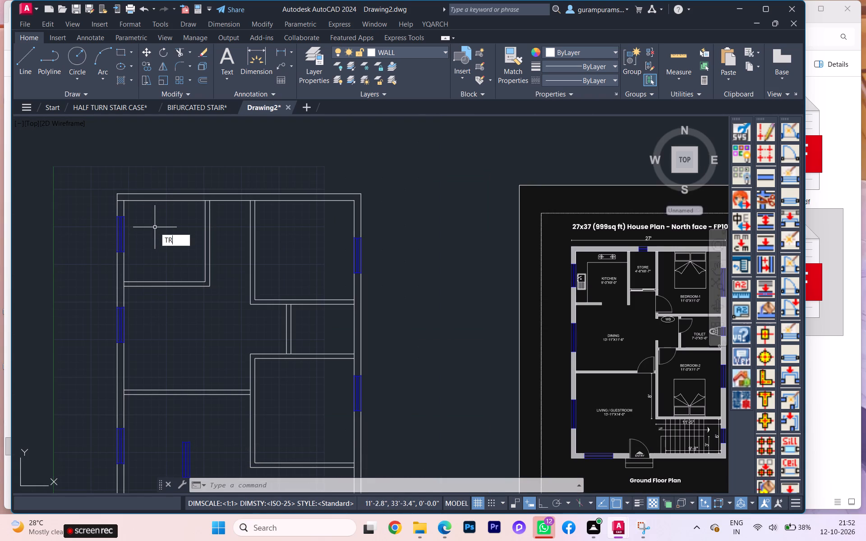
pyautogui.press('Return')
pyautogui.scroll(1, 120, 201)
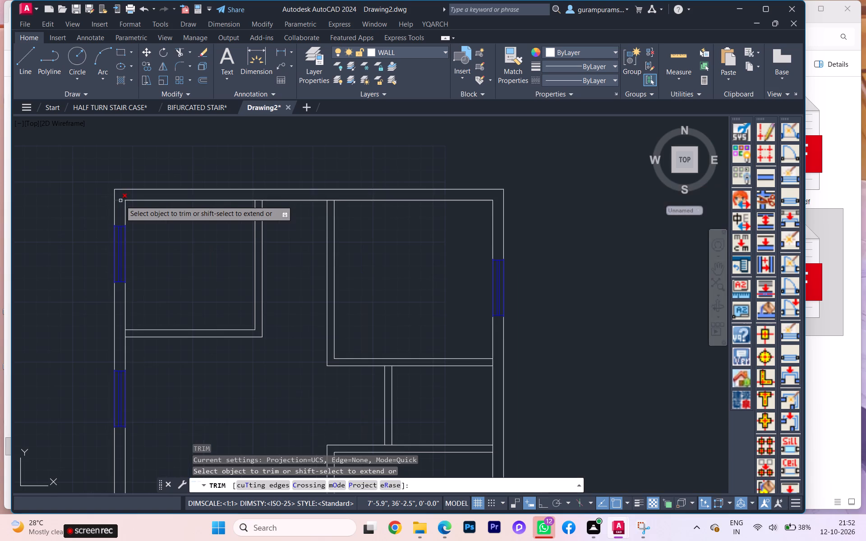
pyautogui.click(120, 201)
pyautogui.press('Escape')
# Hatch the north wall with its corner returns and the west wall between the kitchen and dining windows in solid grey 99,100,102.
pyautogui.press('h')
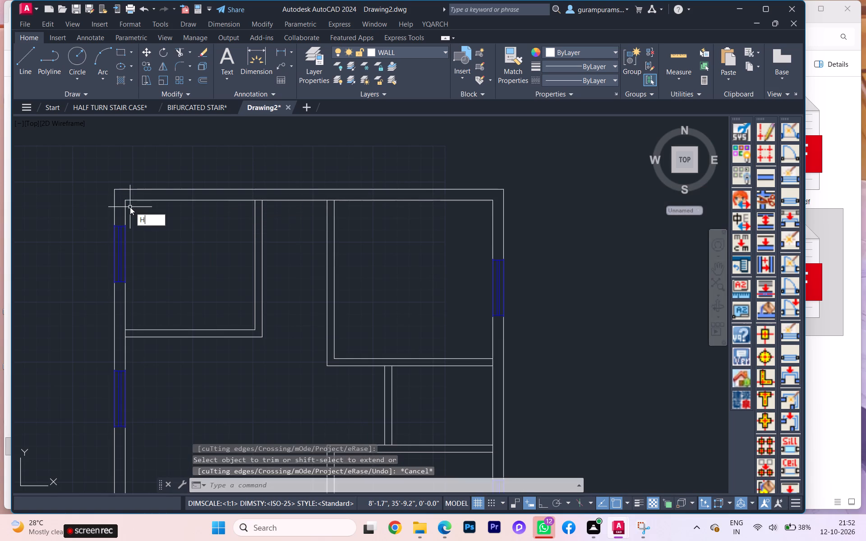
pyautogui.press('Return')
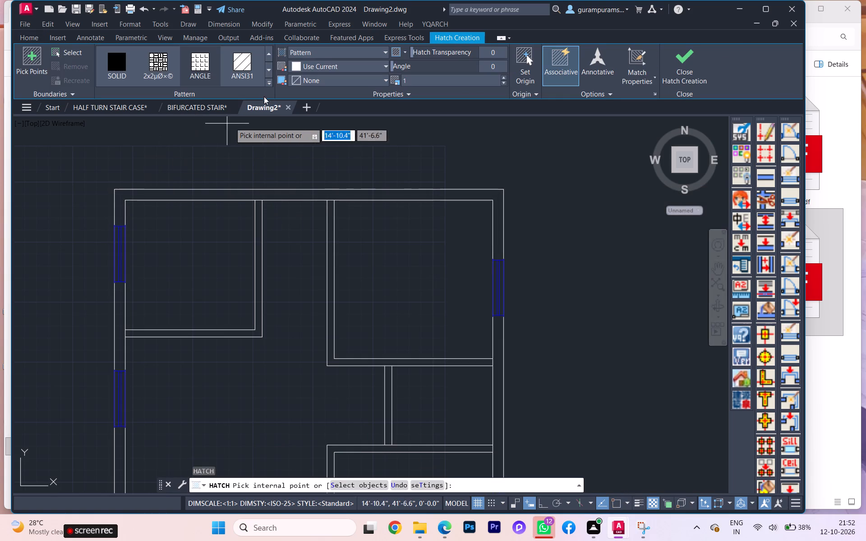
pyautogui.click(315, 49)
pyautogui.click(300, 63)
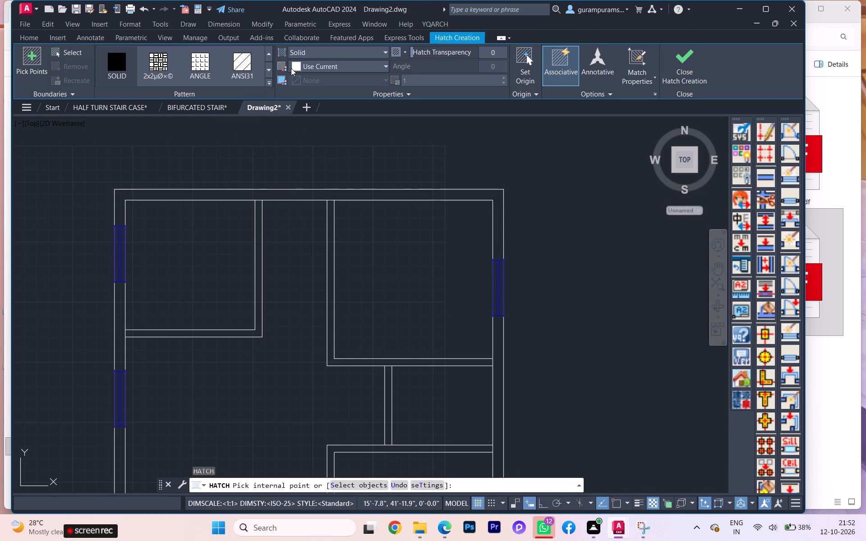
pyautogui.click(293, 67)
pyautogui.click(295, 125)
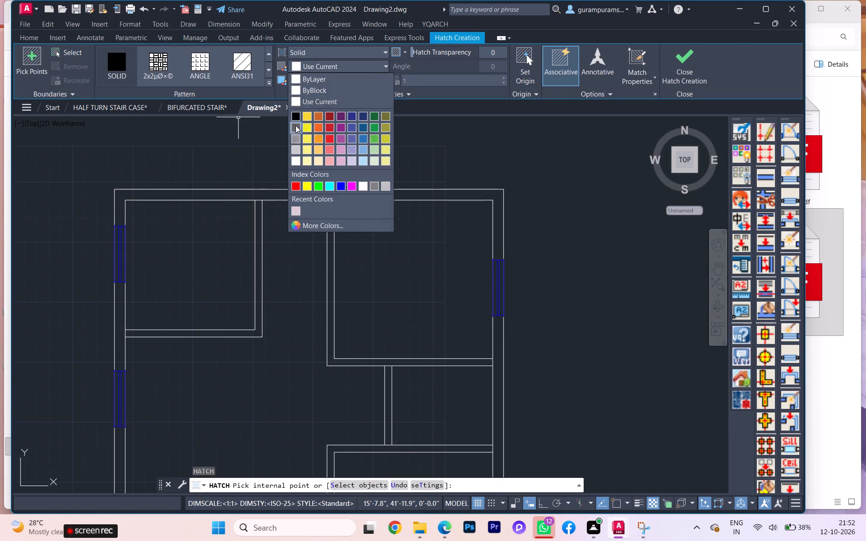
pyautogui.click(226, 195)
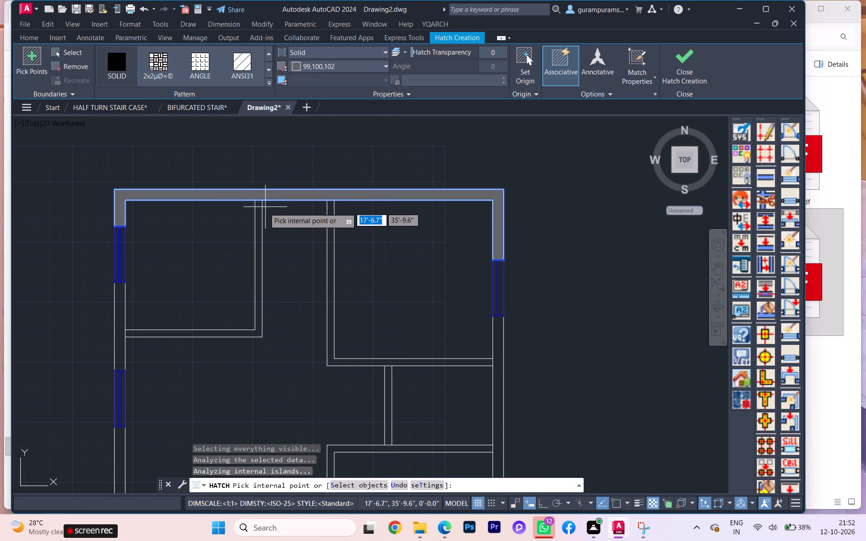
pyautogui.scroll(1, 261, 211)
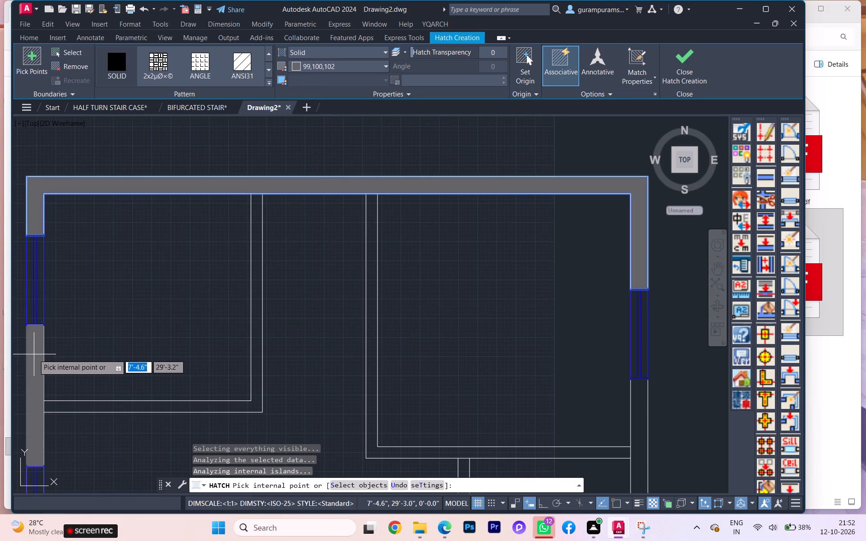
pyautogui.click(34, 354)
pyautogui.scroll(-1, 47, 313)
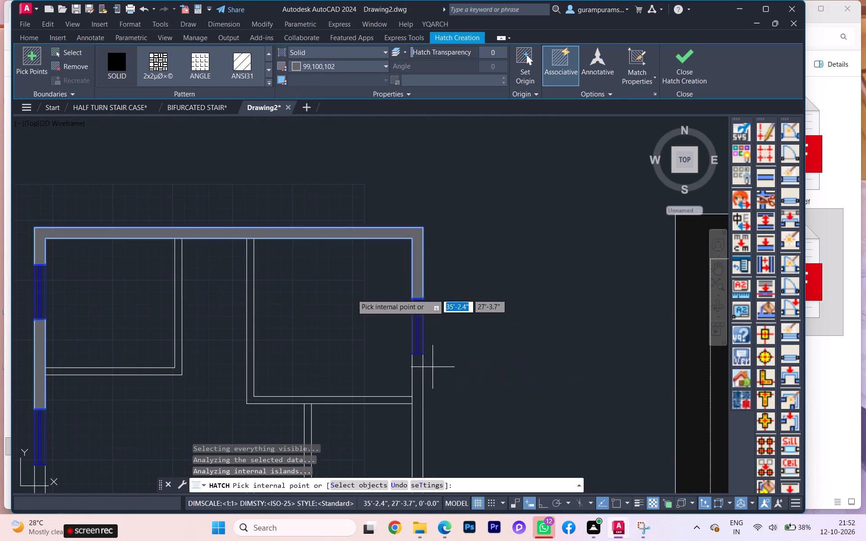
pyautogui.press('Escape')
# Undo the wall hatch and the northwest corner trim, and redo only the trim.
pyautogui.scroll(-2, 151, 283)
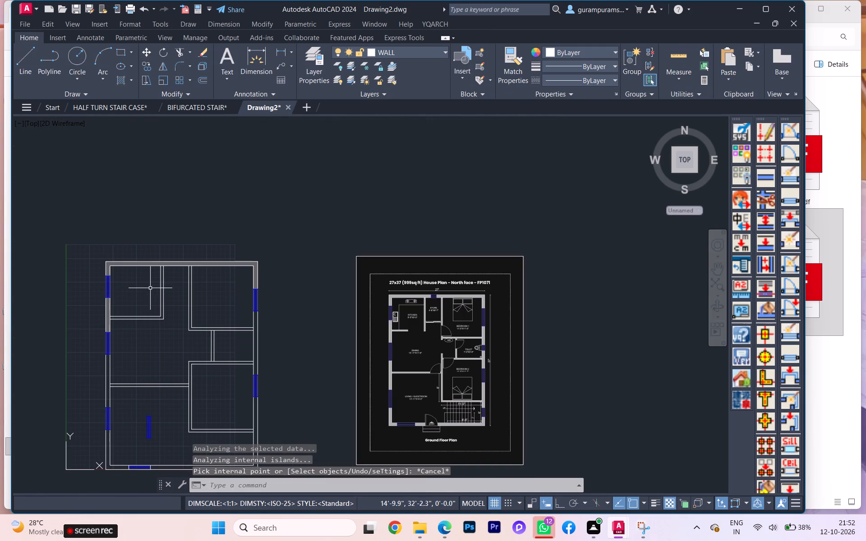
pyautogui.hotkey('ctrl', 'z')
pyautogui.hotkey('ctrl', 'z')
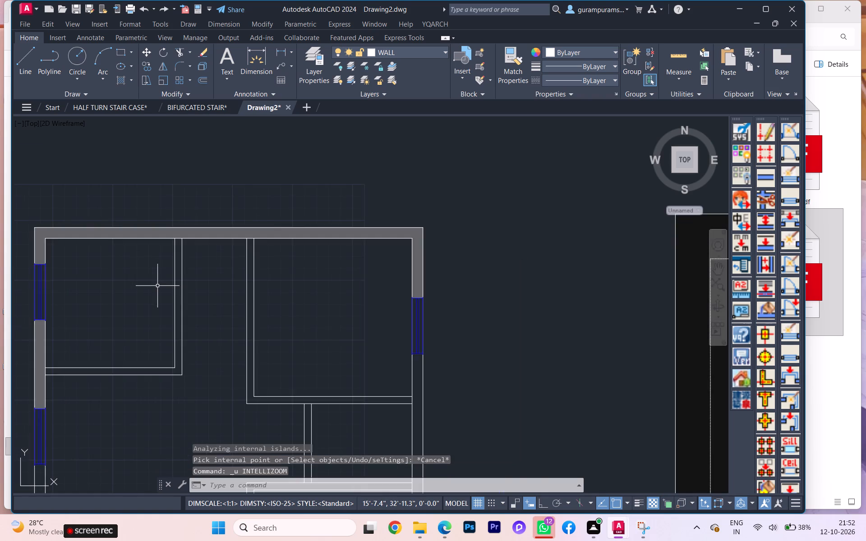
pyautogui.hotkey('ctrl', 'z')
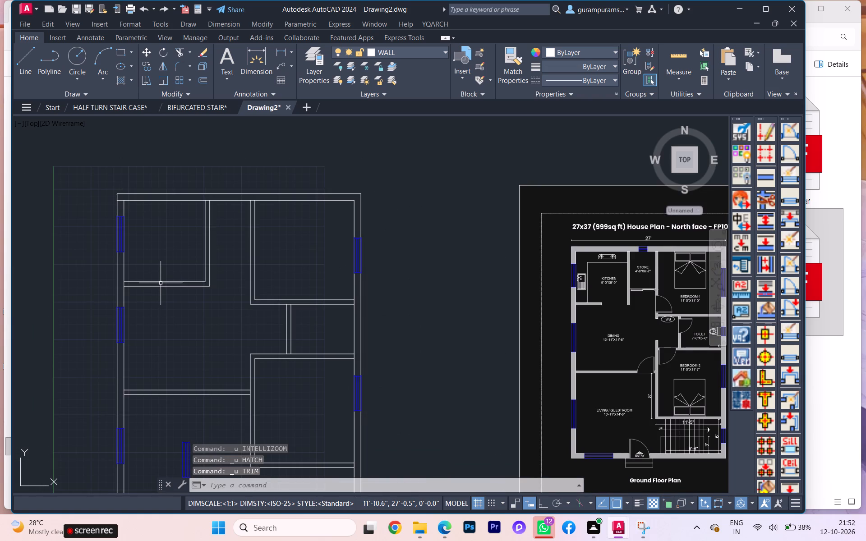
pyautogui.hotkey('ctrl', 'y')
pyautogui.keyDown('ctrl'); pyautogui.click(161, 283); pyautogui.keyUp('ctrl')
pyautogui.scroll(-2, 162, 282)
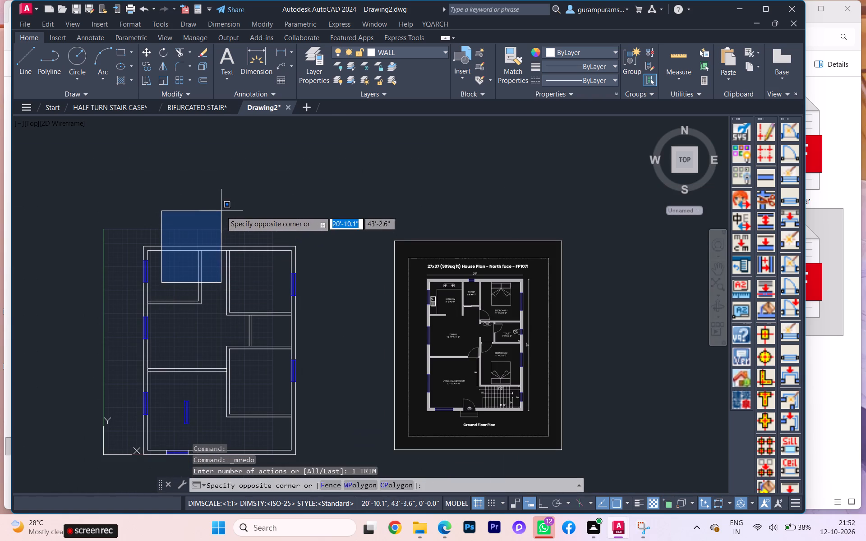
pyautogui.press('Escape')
# Draw a 1'6" long plan window with a wall thickness of 9 in the empty space northeast of the plan.
pyautogui.click(436, 25)
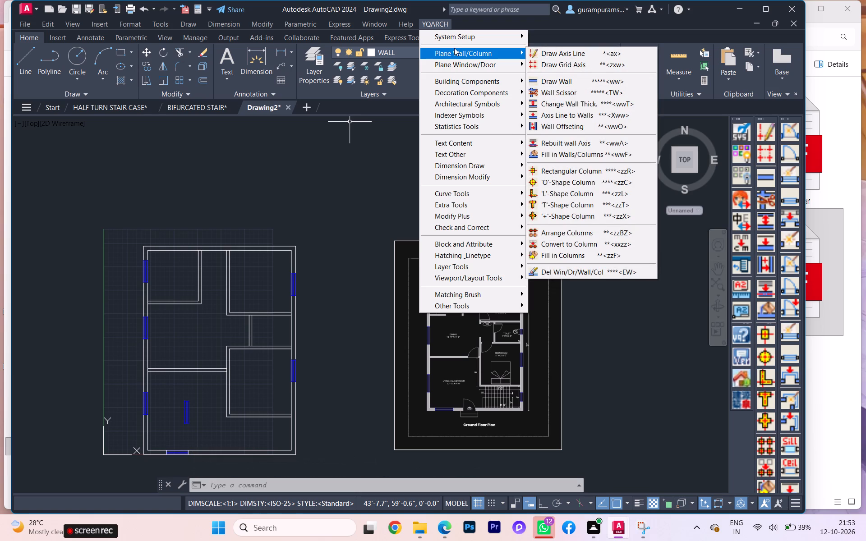
pyautogui.click(493, 51)
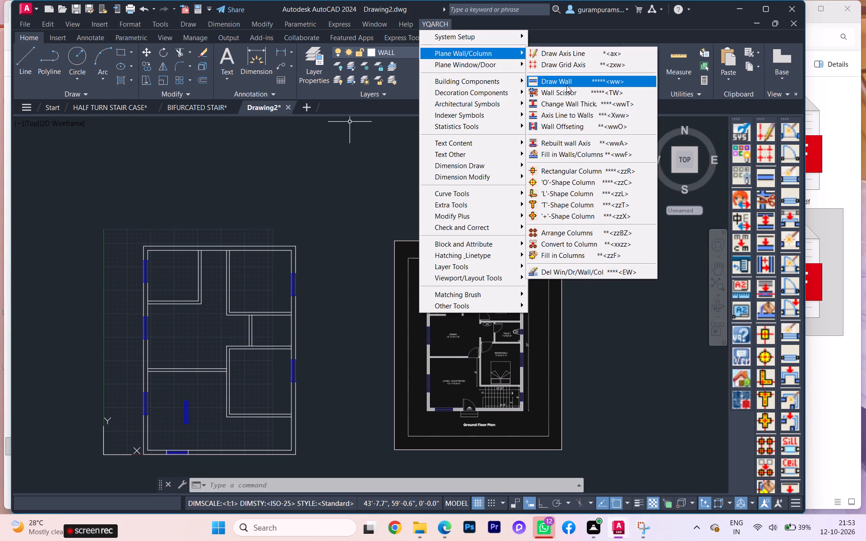
pyautogui.click(483, 65)
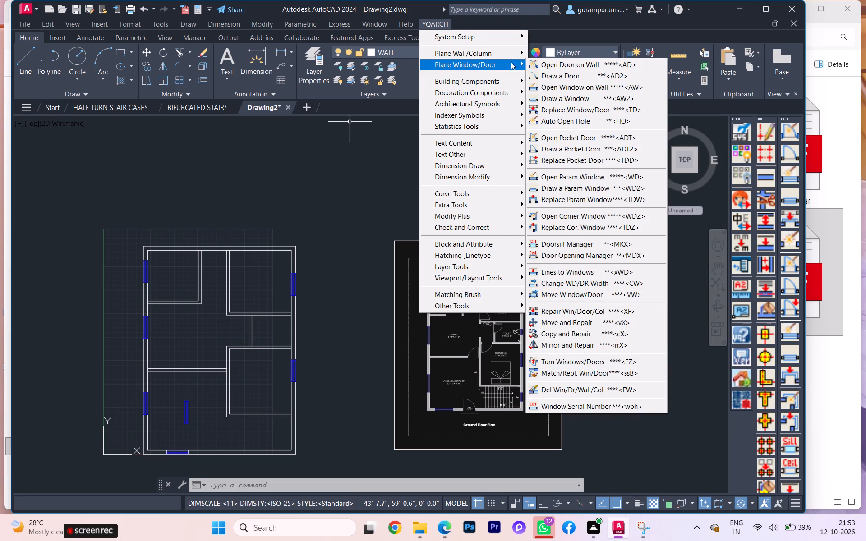
pyautogui.click(565, 95)
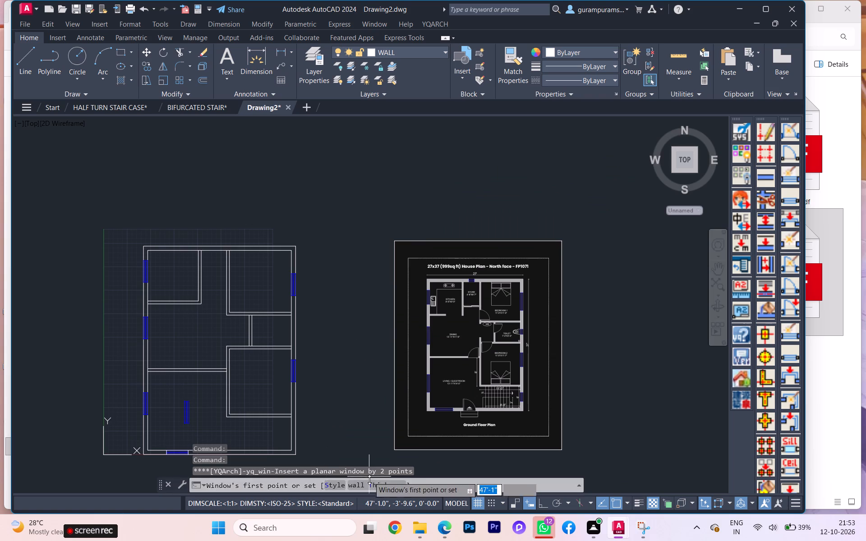
pyautogui.click(370, 483)
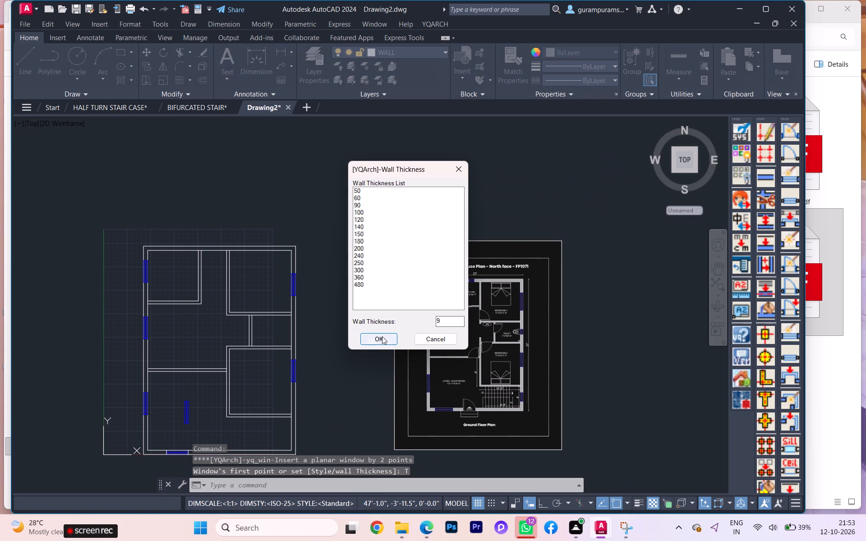
pyautogui.click(382, 336)
pyautogui.click(319, 238)
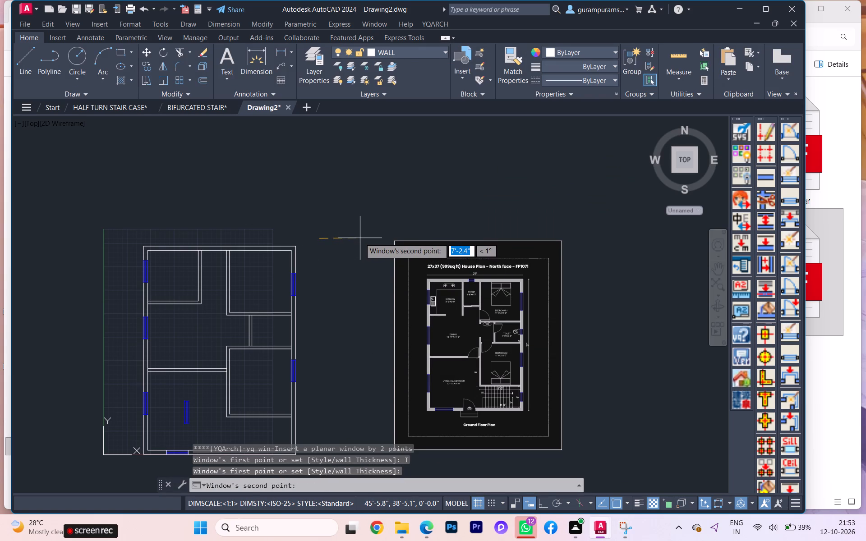
pyautogui.press('F8')
pyautogui.write("1'6")
pyautogui.press('Return')
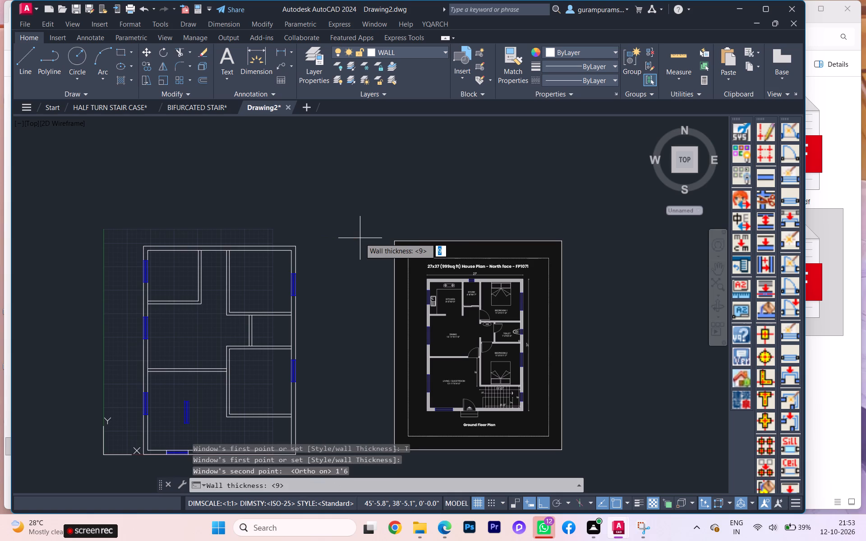
pyautogui.press('space')
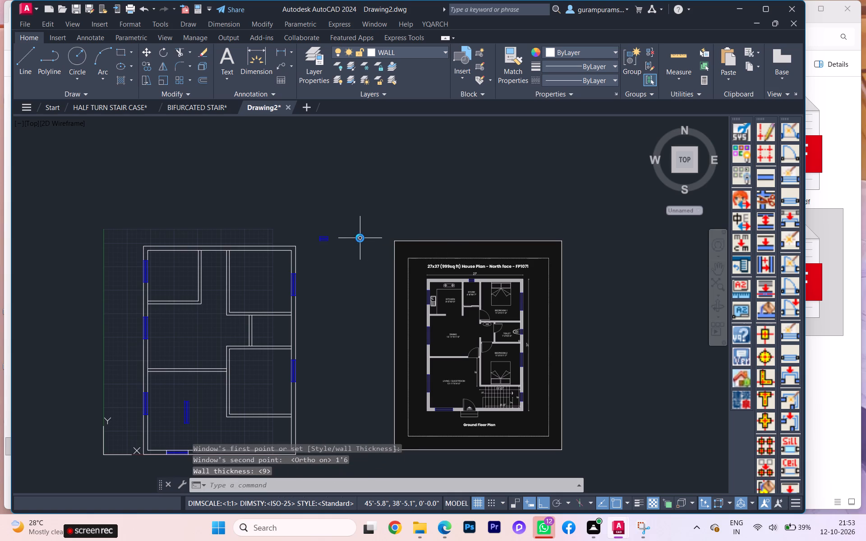
pyautogui.scroll(1, 342, 242)
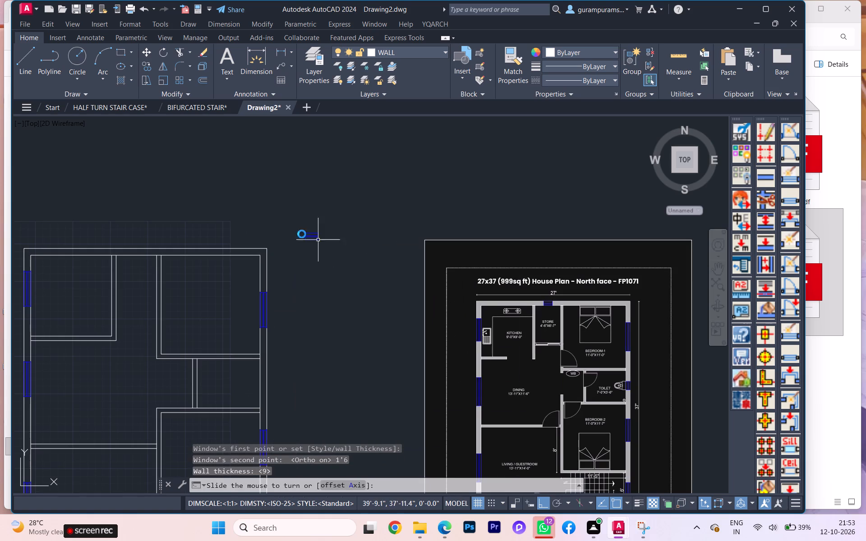
pyautogui.click(297, 218)
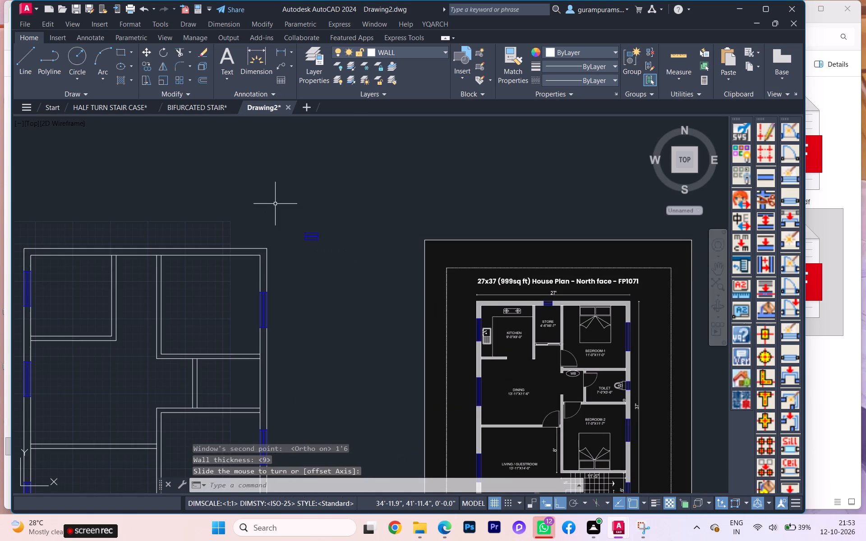
pyautogui.press('Escape')
# Move the new small window by its edge midpoint into the north wall at the store room.
pyautogui.click(275, 204)
pyautogui.click(327, 262)
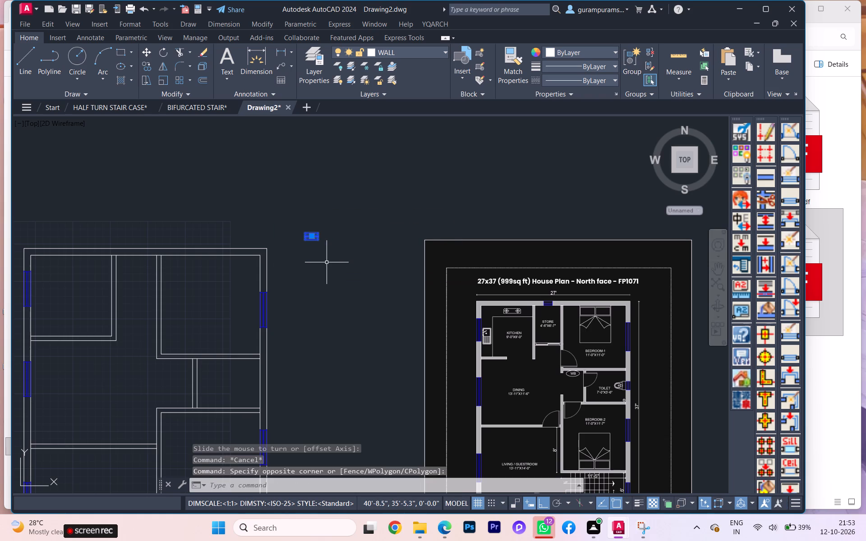
pyautogui.press('m')
pyautogui.press('Return')
pyautogui.scroll(1, 327, 254)
pyautogui.scroll(-1, 327, 254)
pyautogui.scroll(2, 326, 254)
pyautogui.click(302, 231)
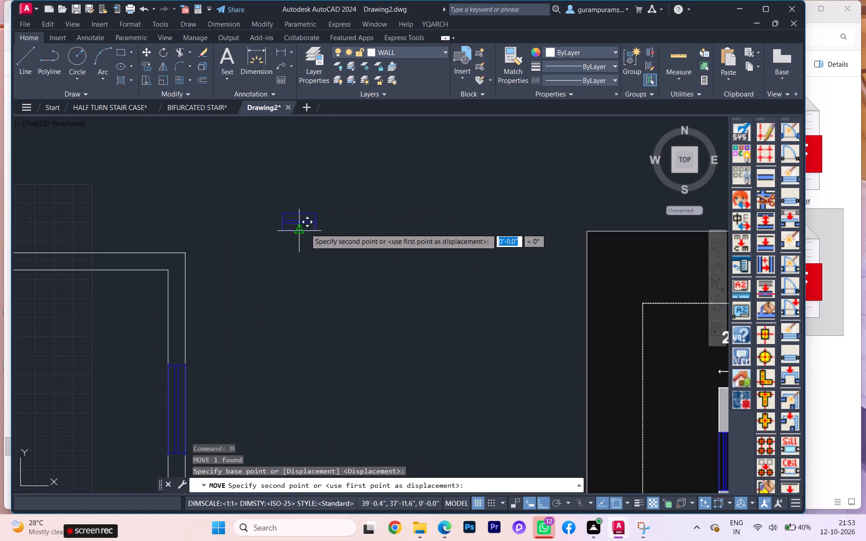
pyautogui.scroll(-3, 325, 225)
pyautogui.scroll(3, 221, 237)
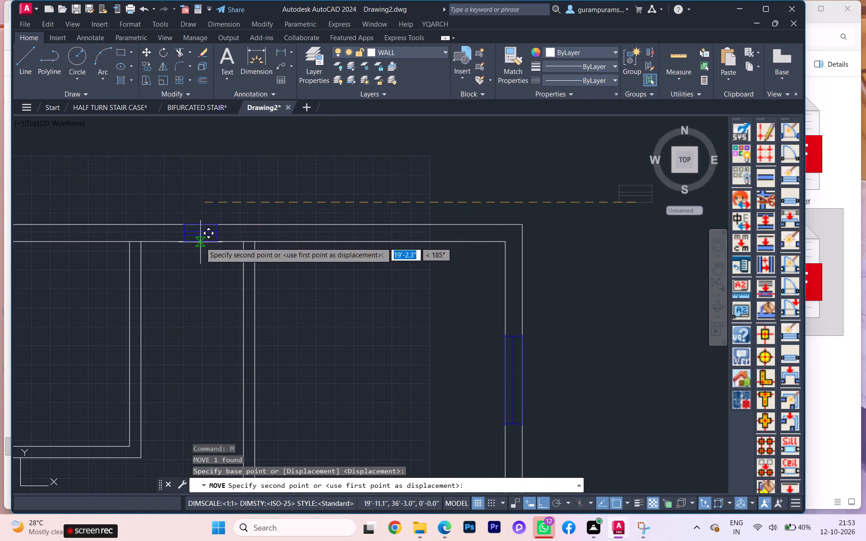
pyautogui.click(200, 242)
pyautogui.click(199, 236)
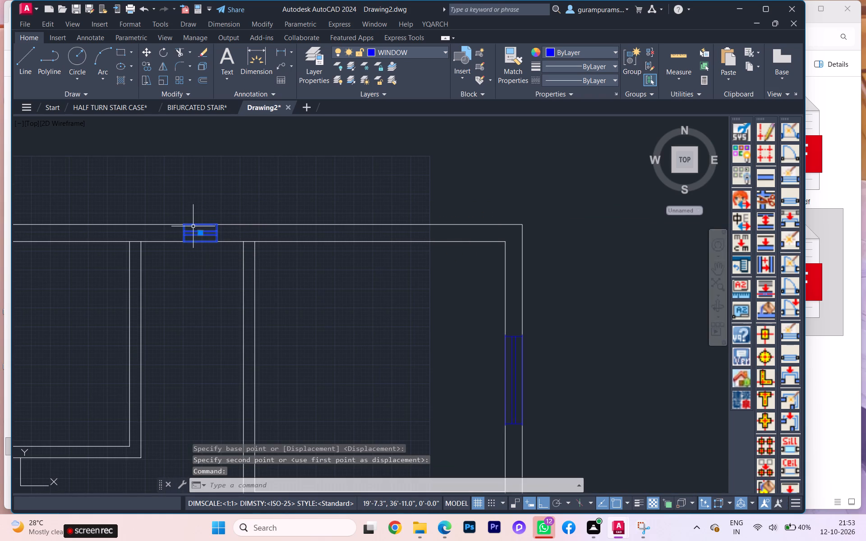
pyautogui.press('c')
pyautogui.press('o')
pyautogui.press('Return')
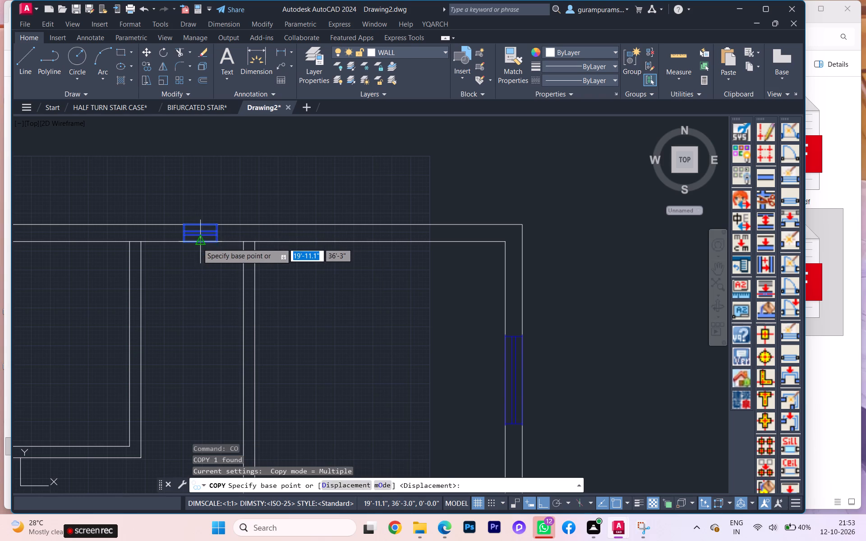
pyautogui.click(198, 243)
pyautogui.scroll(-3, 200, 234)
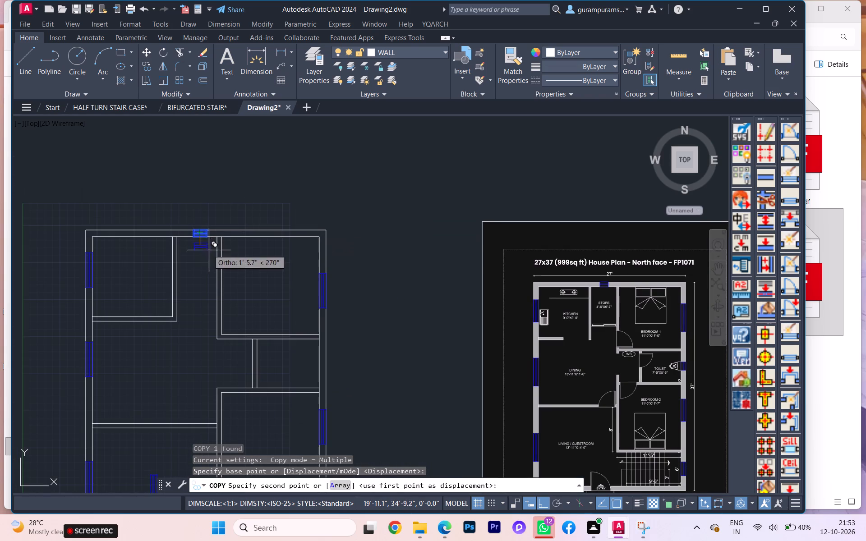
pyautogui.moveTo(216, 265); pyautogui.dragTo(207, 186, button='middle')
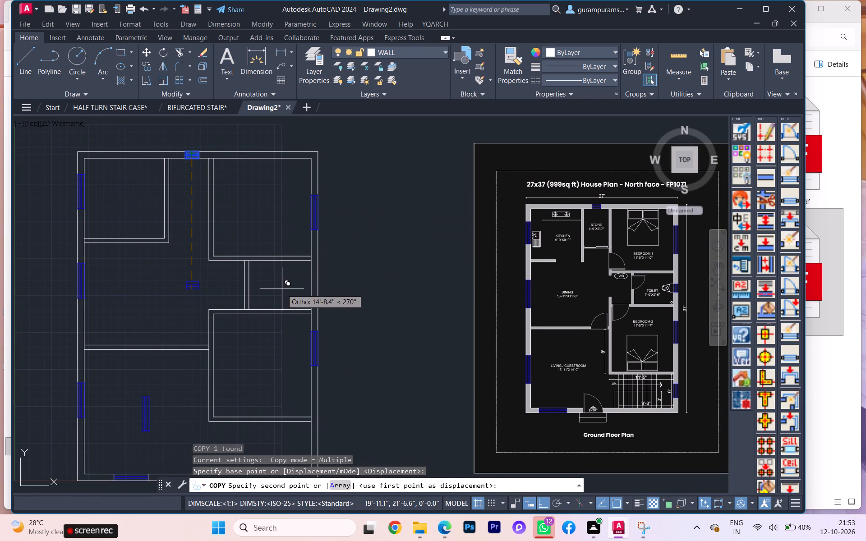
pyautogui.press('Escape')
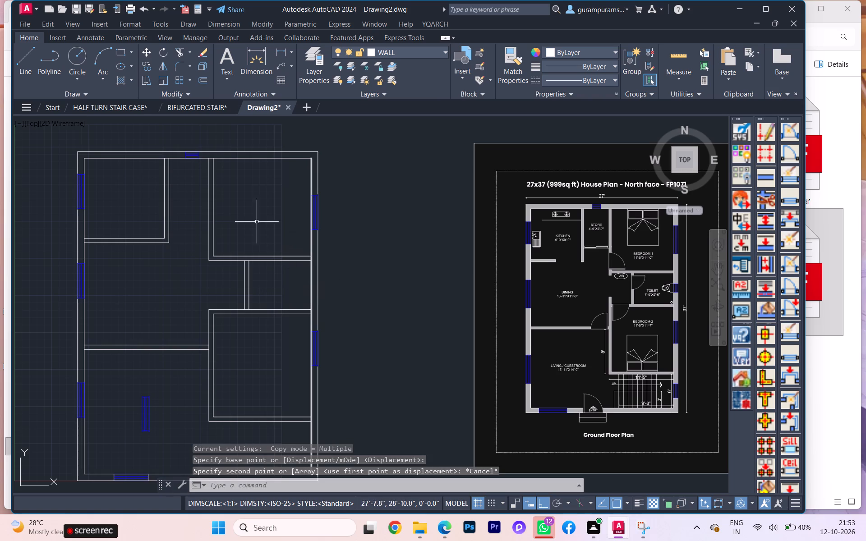
# Copy the store room's small window from the north wall down into the dining area.
pyautogui.click(195, 155)
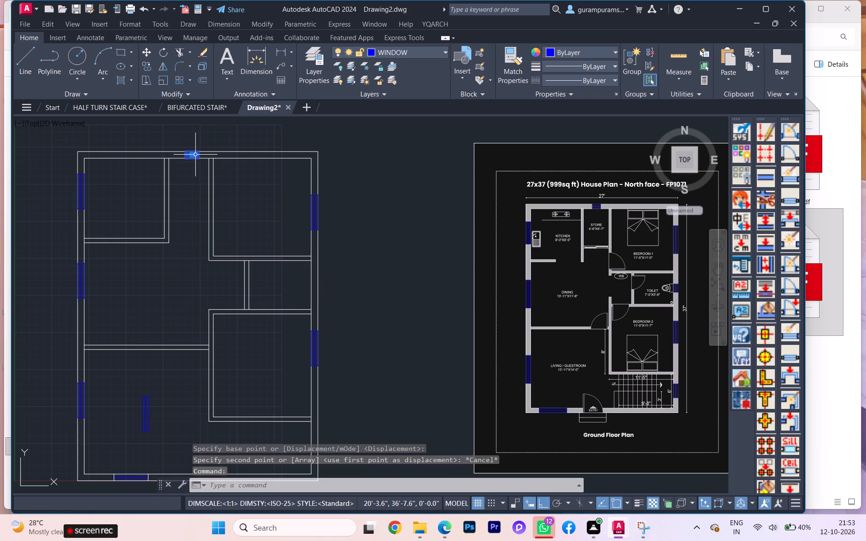
pyautogui.press('c')
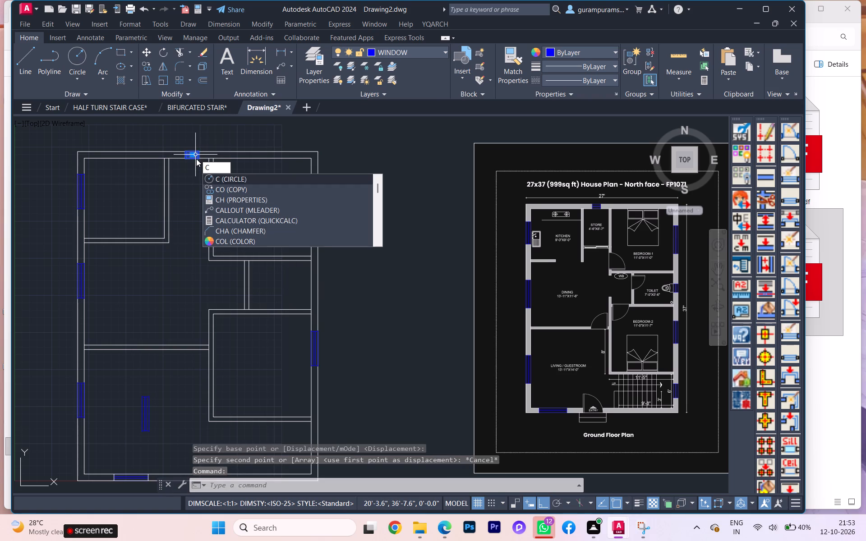
pyautogui.press('o')
pyautogui.click(233, 179)
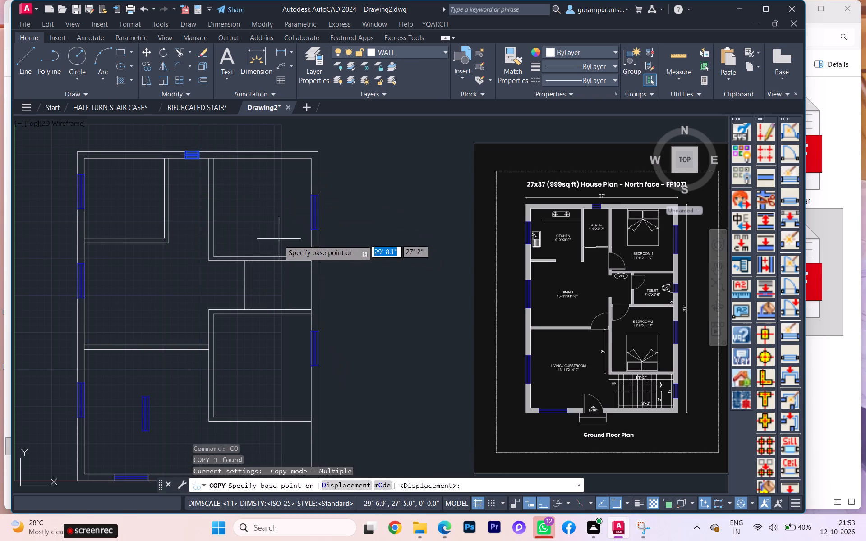
pyautogui.scroll(2, 304, 274)
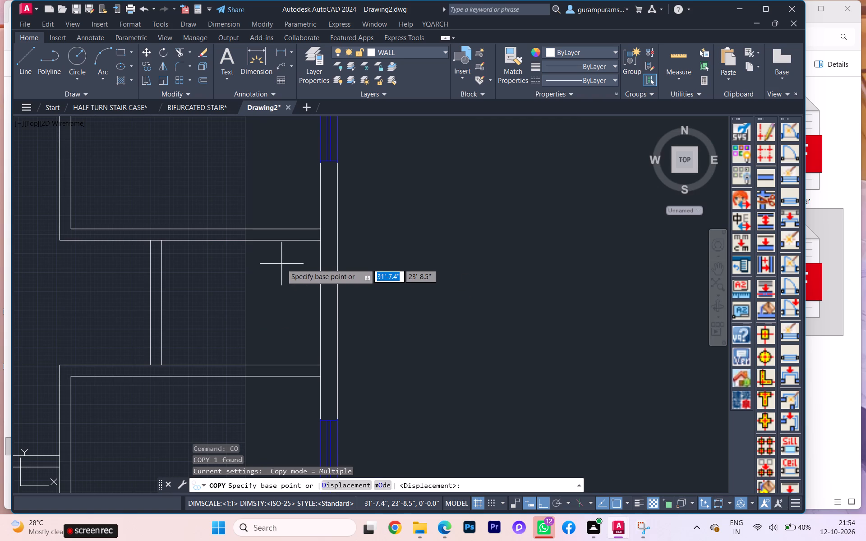
pyautogui.scroll(-2, 281, 264)
pyautogui.click(185, 152)
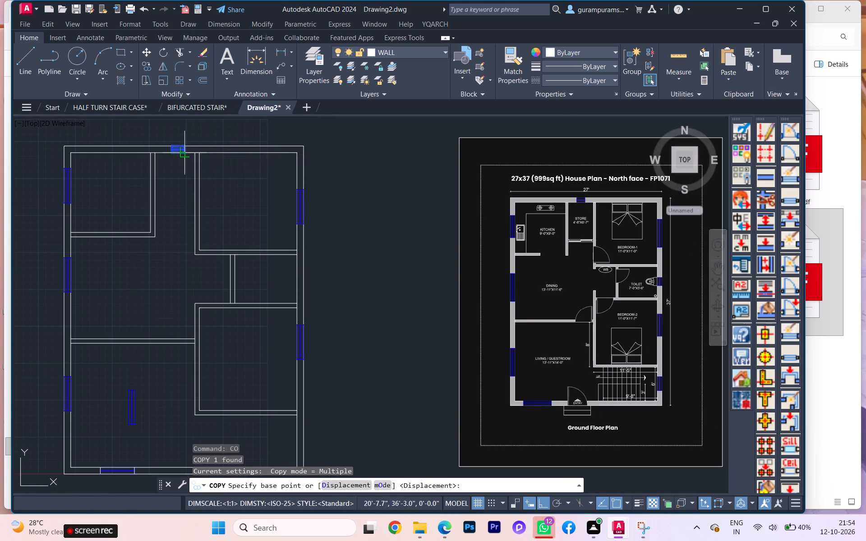
pyautogui.click(243, 293)
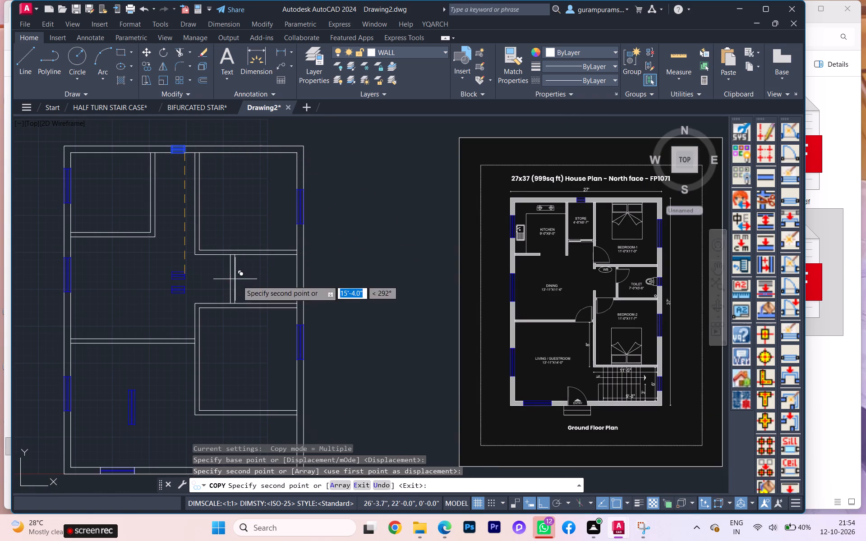
pyautogui.press('Escape')
# Rotate the small window copy in the dining area to a vertical orientation.
pyautogui.click(182, 290)
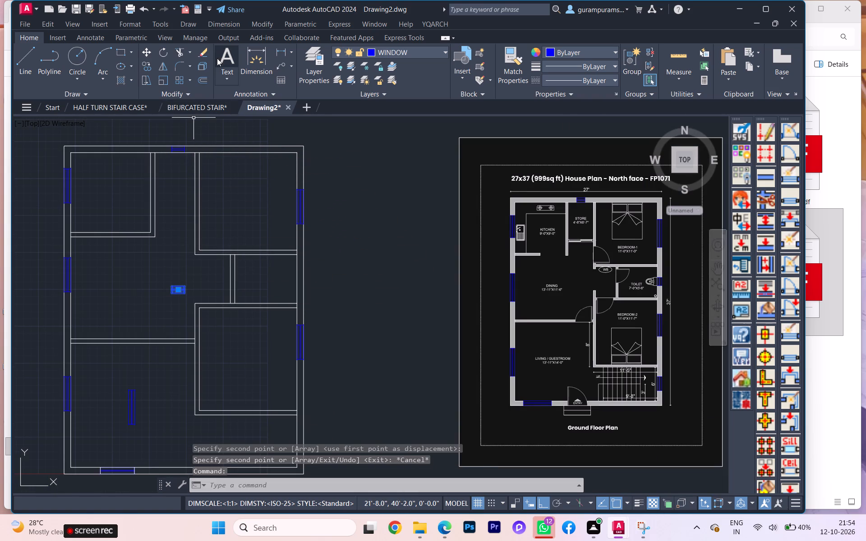
pyautogui.click(166, 53)
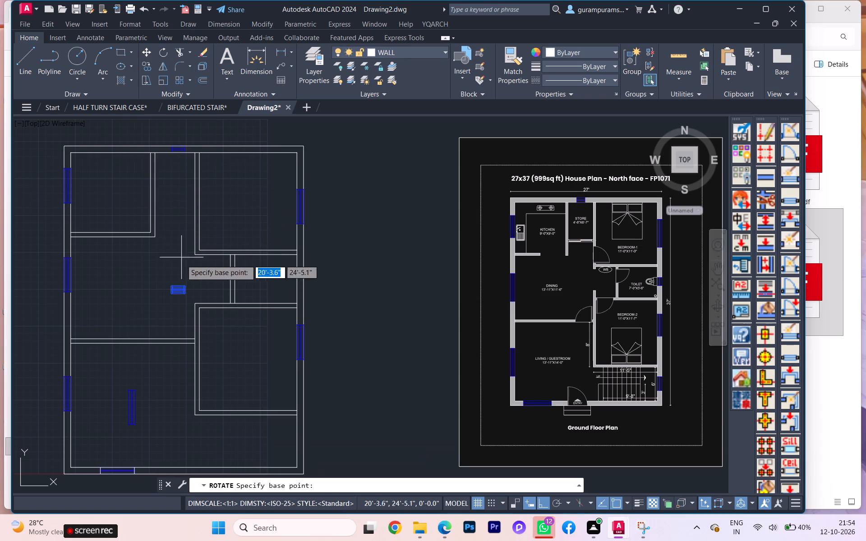
pyautogui.click(190, 270)
pyautogui.click(193, 281)
# Copy the small vertical window from the dining area into the east wall at the toilet.
pyautogui.click(173, 260)
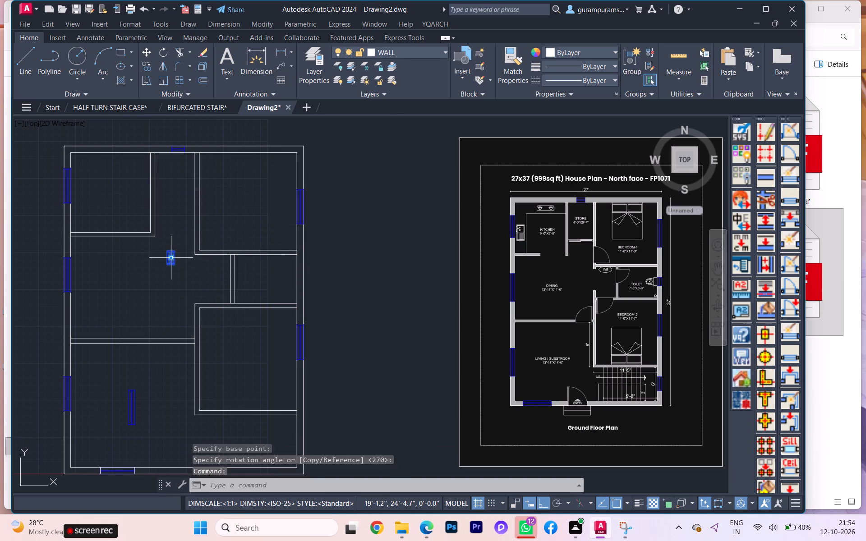
pyautogui.press('c')
pyautogui.press('o')
pyautogui.press('Return')
pyautogui.scroll(1, 173, 251)
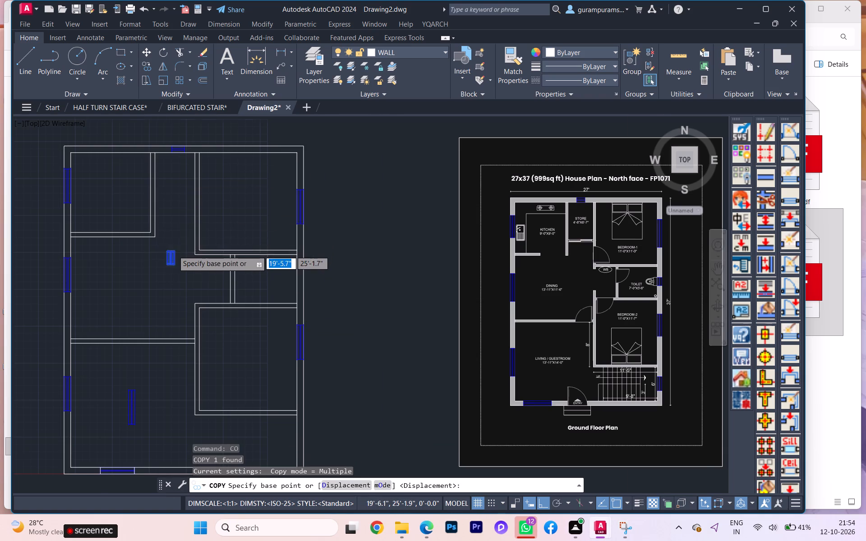
pyautogui.click(176, 262)
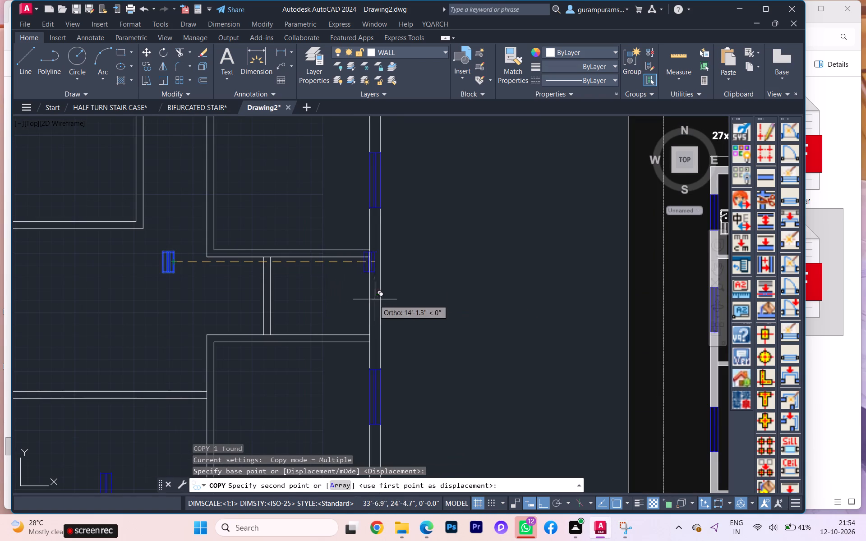
pyautogui.click(379, 293)
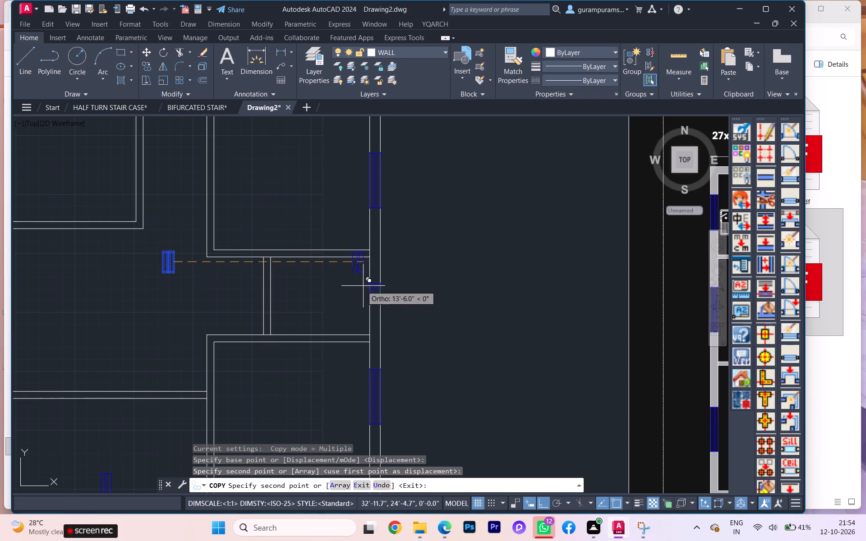
pyautogui.scroll(-1, 358, 285)
pyautogui.press('Escape')
# Copy the small vertical window from the dining area into the east wall near the plan's southeast corner.
pyautogui.click(242, 274)
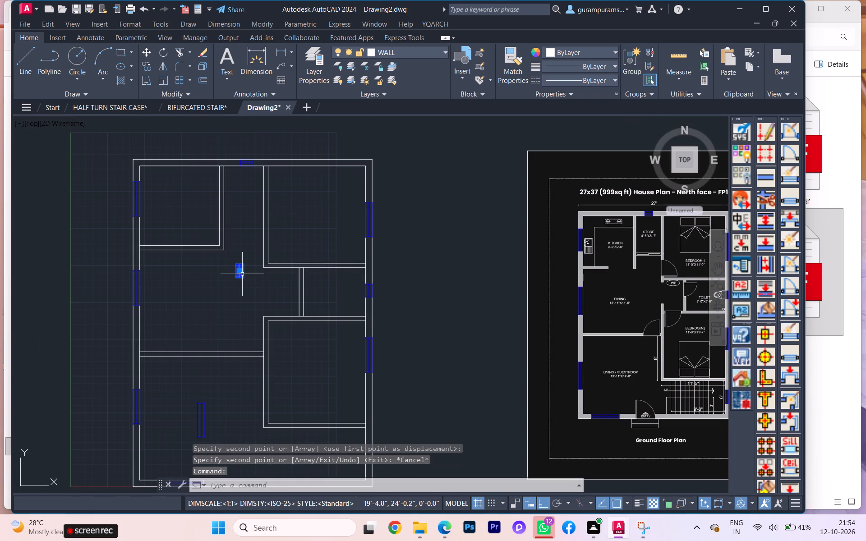
pyautogui.press('c')
pyautogui.press('o')
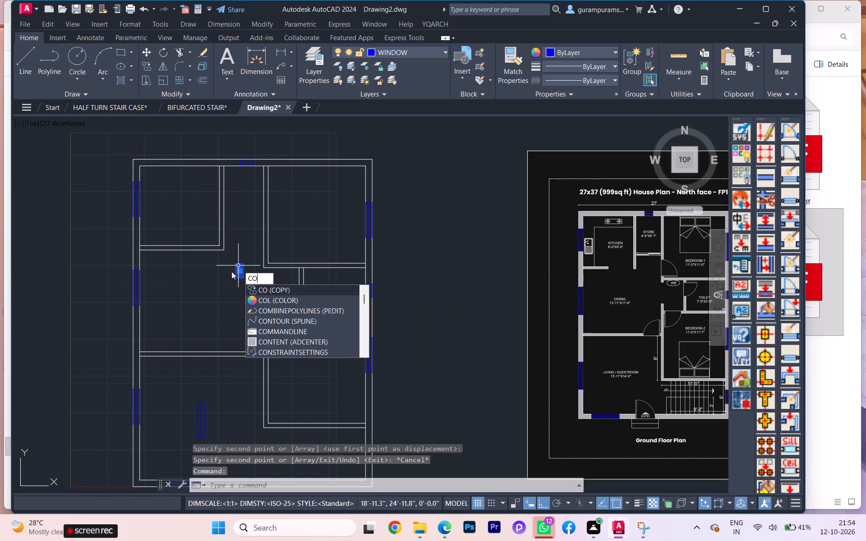
pyautogui.click(263, 287)
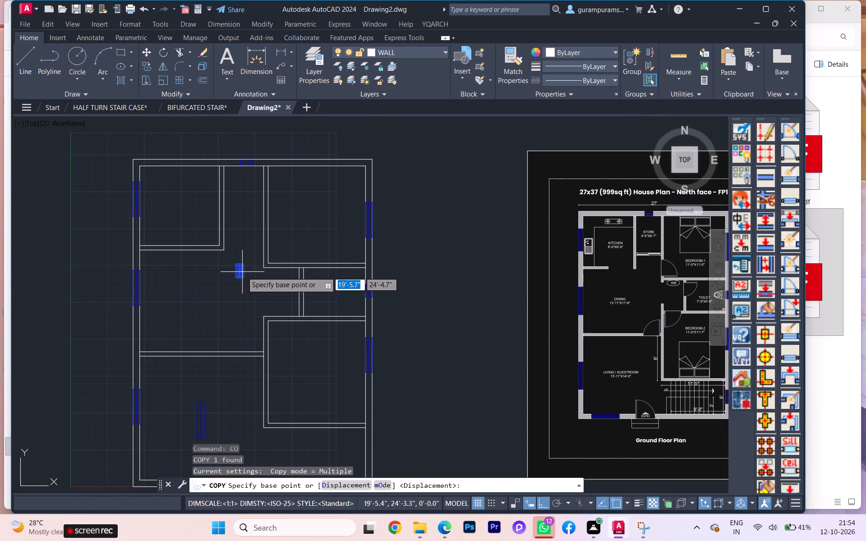
pyautogui.click(244, 270)
pyautogui.scroll(-2, 227, 253)
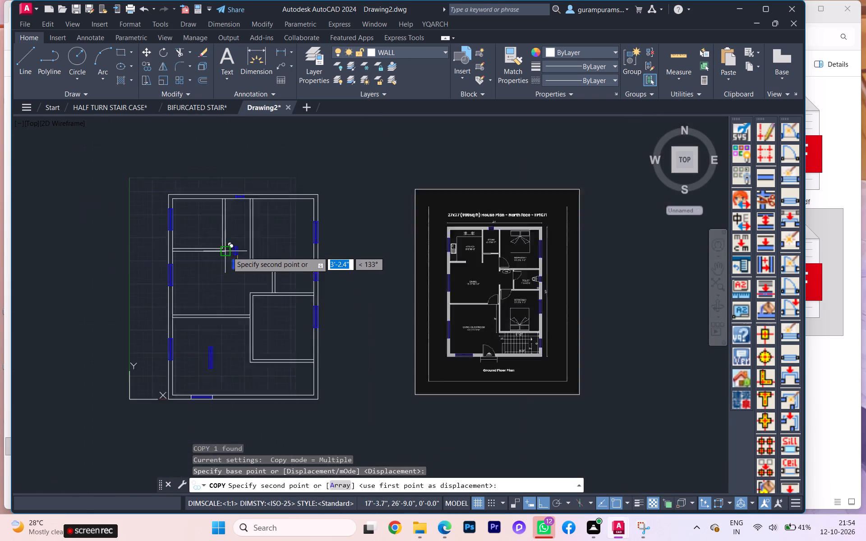
pyautogui.scroll(3, 284, 322)
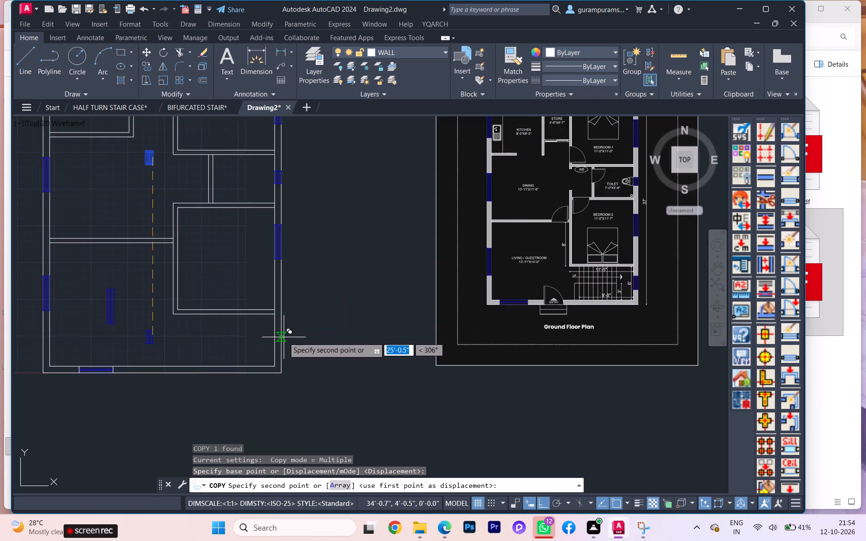
pyautogui.click(278, 345)
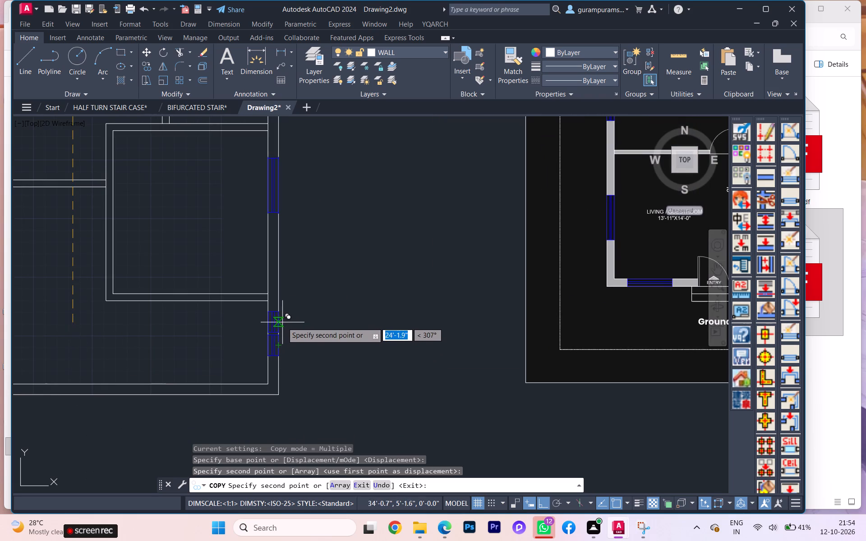
pyautogui.press('Escape')
# Delete the leftover small vertical window from the dining area.
pyautogui.scroll(-4, 298, 326)
pyautogui.middleClick(298, 326)
pyautogui.scroll(2, 263, 289)
pyautogui.click(267, 283)
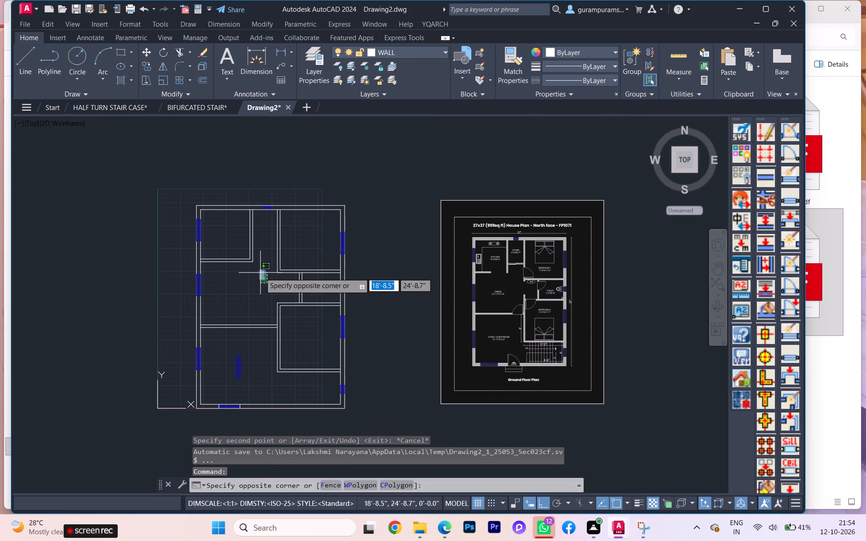
pyautogui.click(260, 272)
pyautogui.press('Pause')
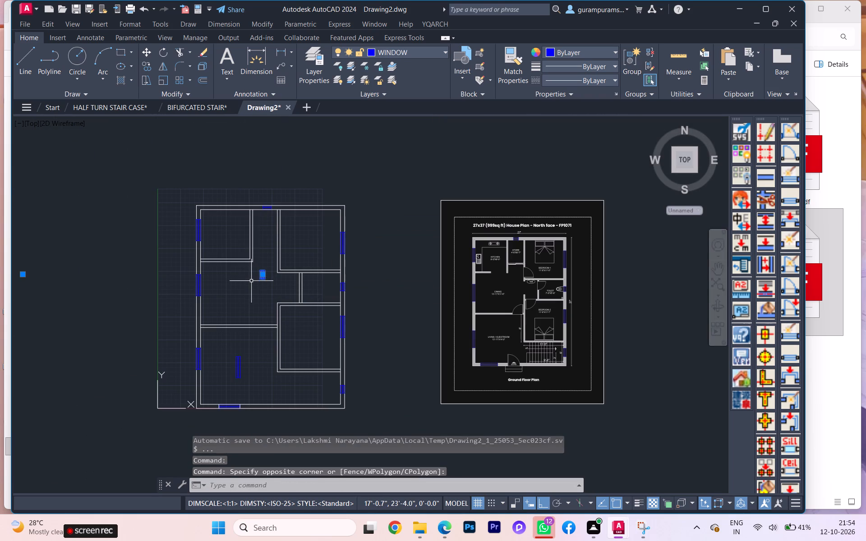
pyautogui.press('Delete')
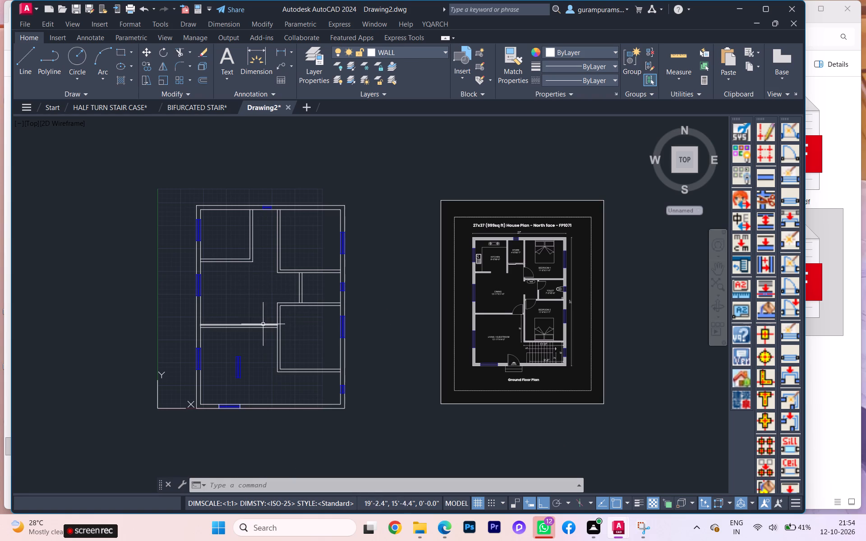
# Start YQArch's Draw a Door and set its default door type to R14:DR_UKF1.
pyautogui.click(426, 24)
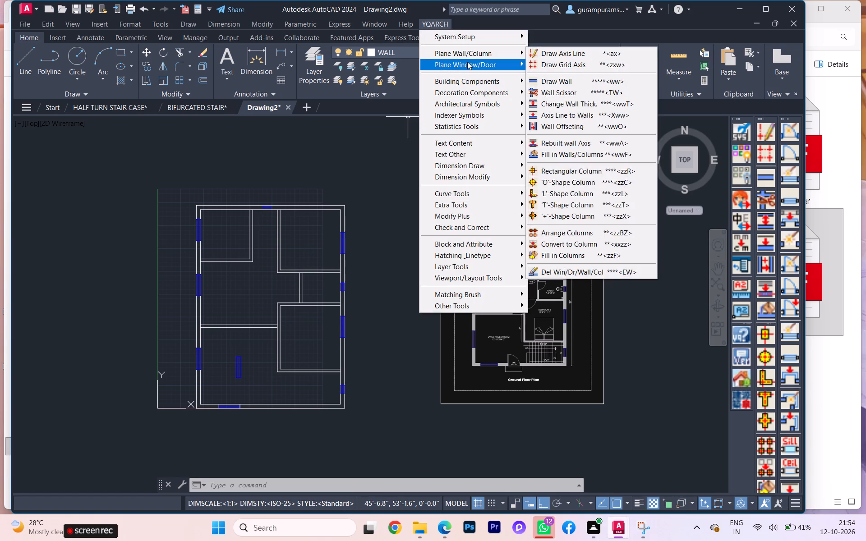
pyautogui.click(468, 62)
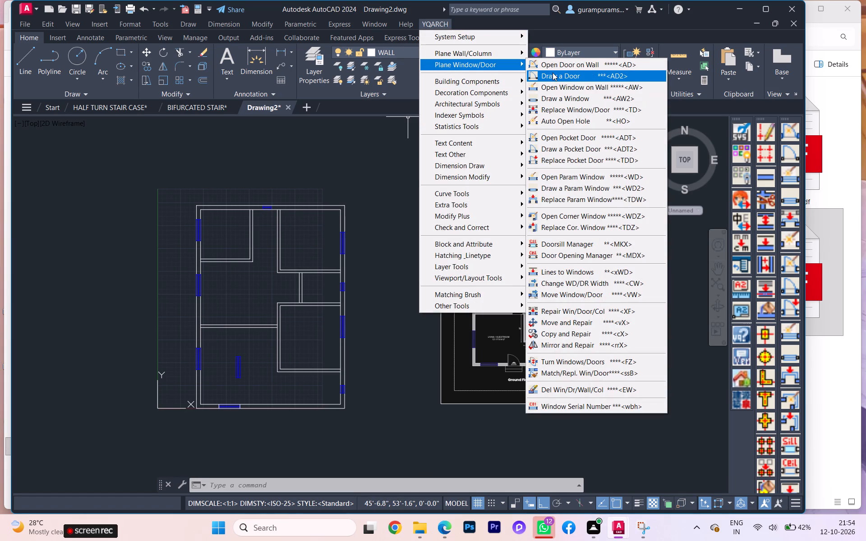
pyautogui.click(553, 72)
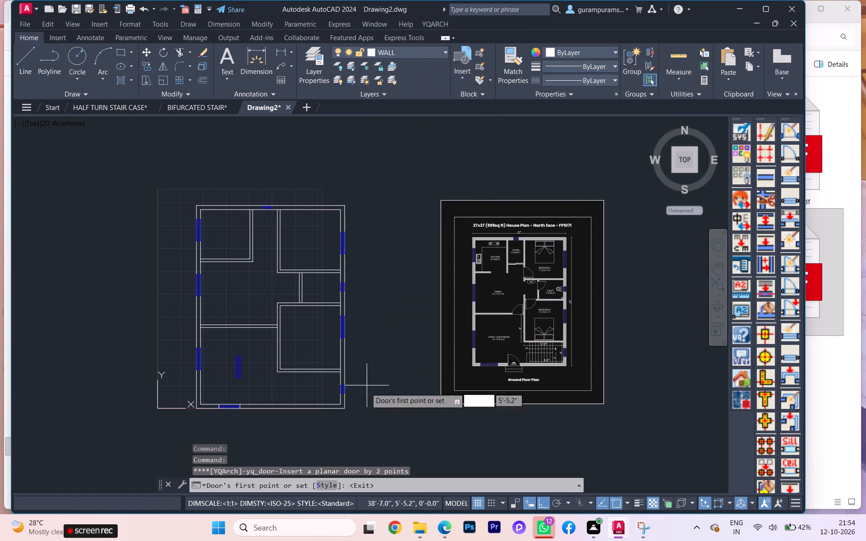
pyautogui.click(332, 481)
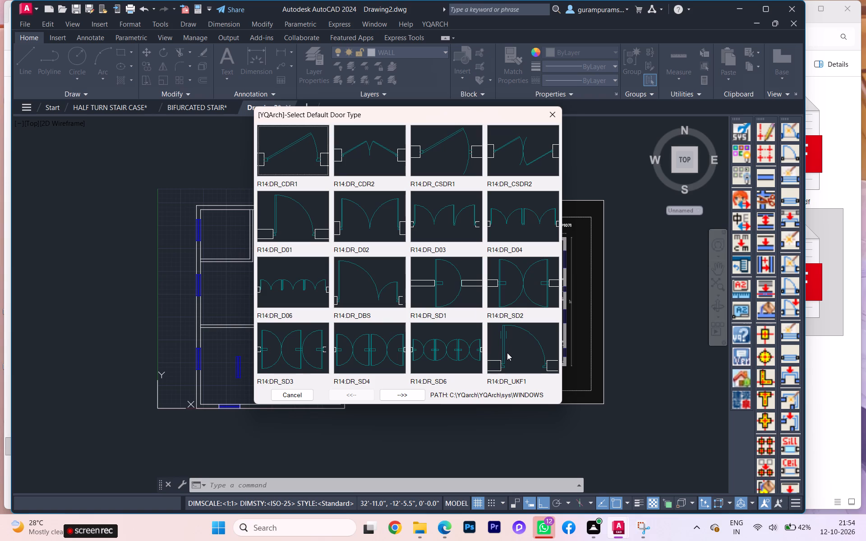
pyautogui.click(497, 361)
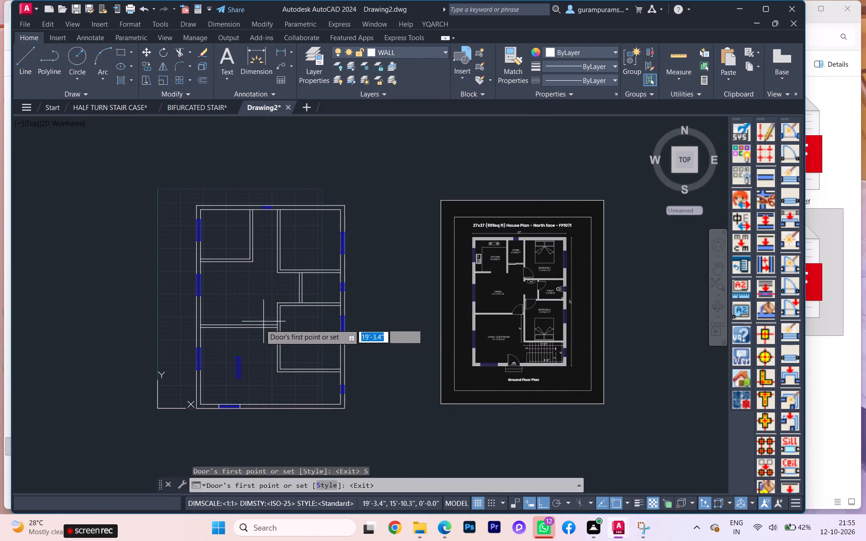
# Place a 2'6" entrance door on the south wall's outer line, just east of the window, hinged on its west side and opening inward.
pyautogui.scroll(1, 275, 377)
pyautogui.scroll(-1, 276, 383)
pyautogui.moveTo(276, 383); pyautogui.dragTo(274, 343, button='middle')
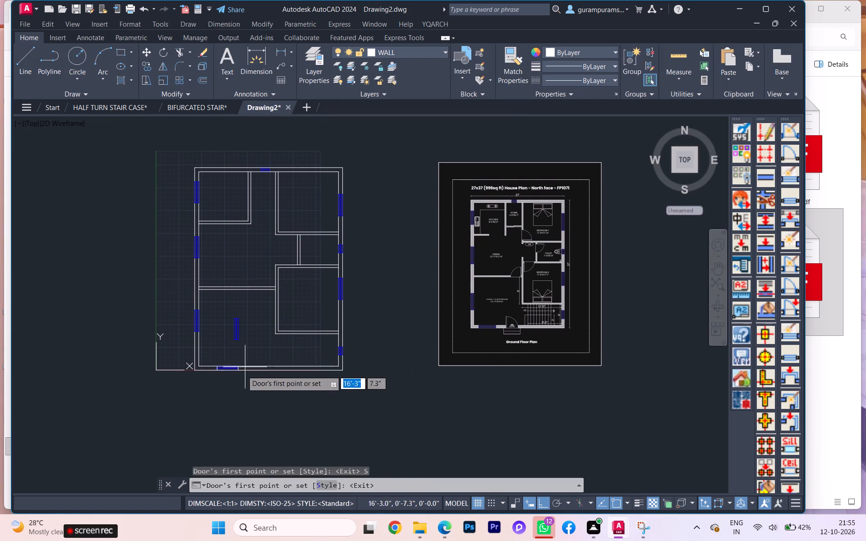
pyautogui.scroll(3, 244, 376)
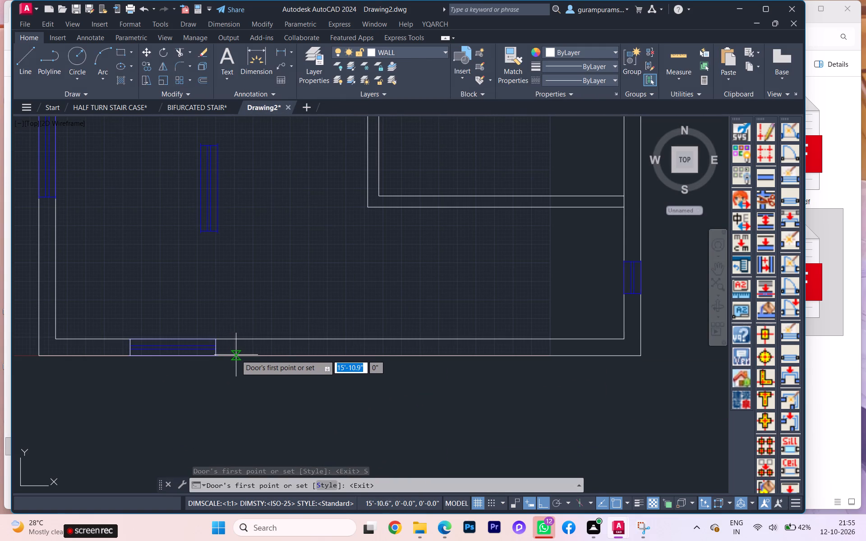
pyautogui.scroll(-2, 236, 355)
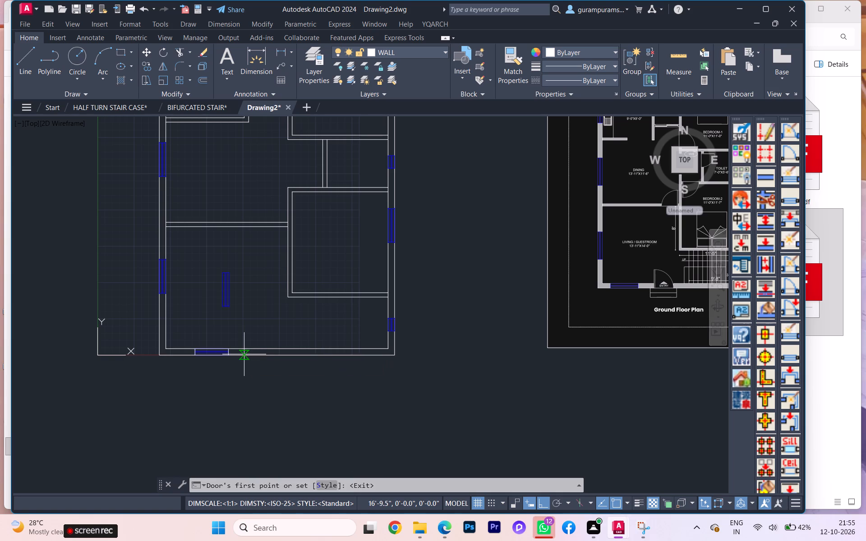
pyautogui.scroll(2, 236, 355)
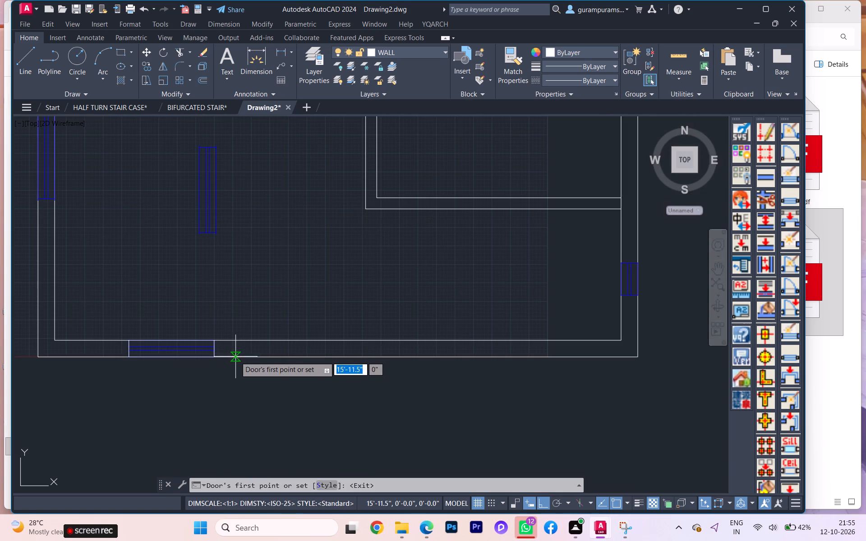
pyautogui.click(235, 357)
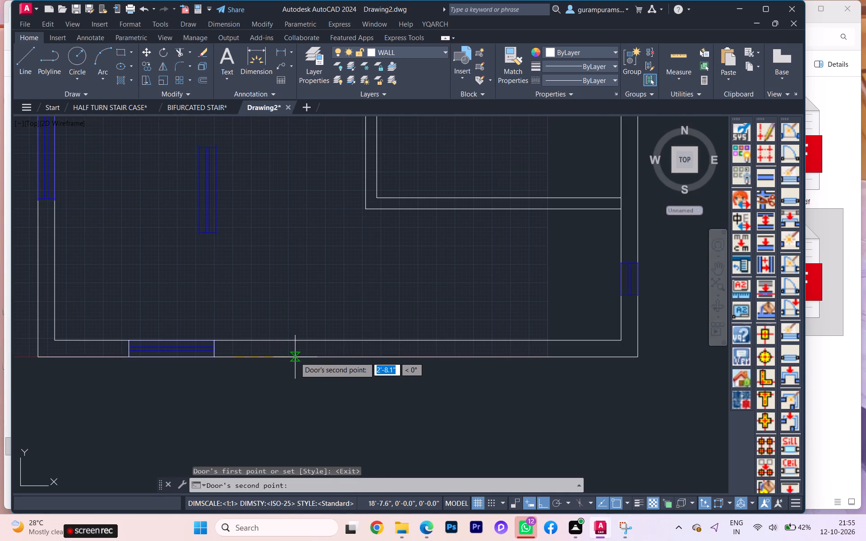
pyautogui.write("2'6")
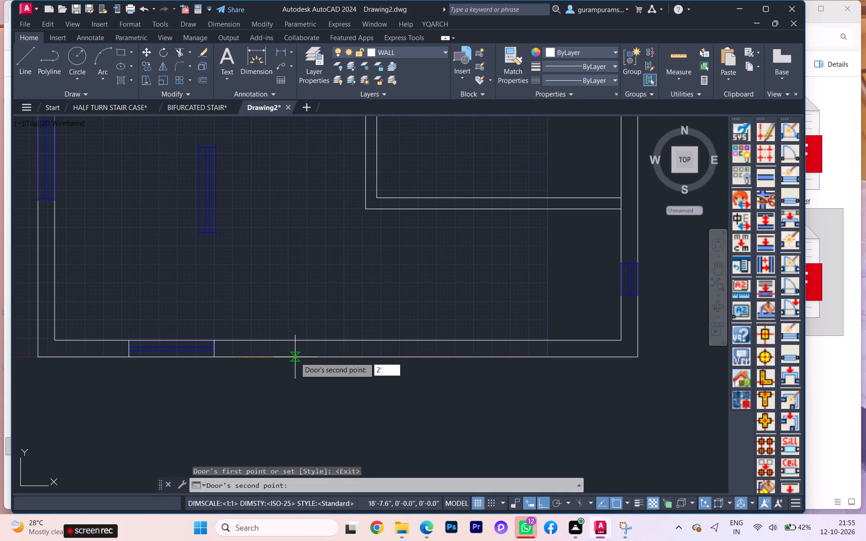
pyautogui.press('Return')
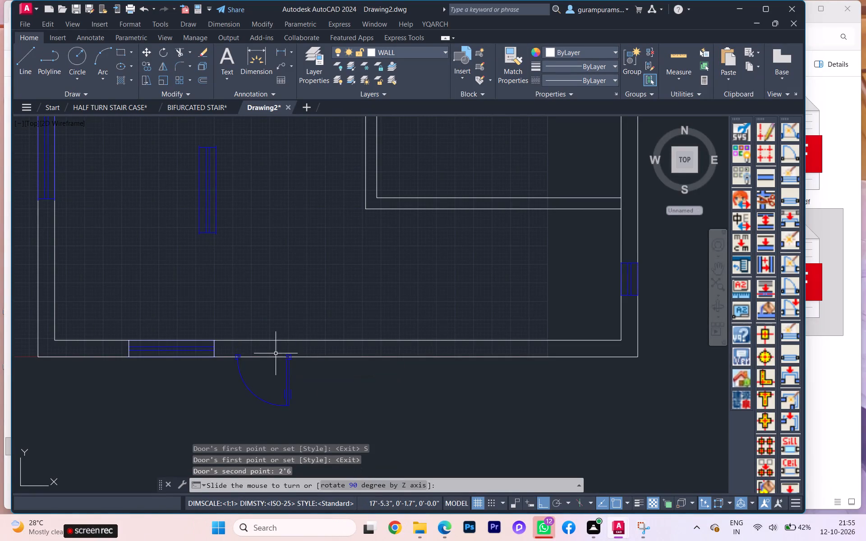
pyautogui.scroll(-1, 199, 312)
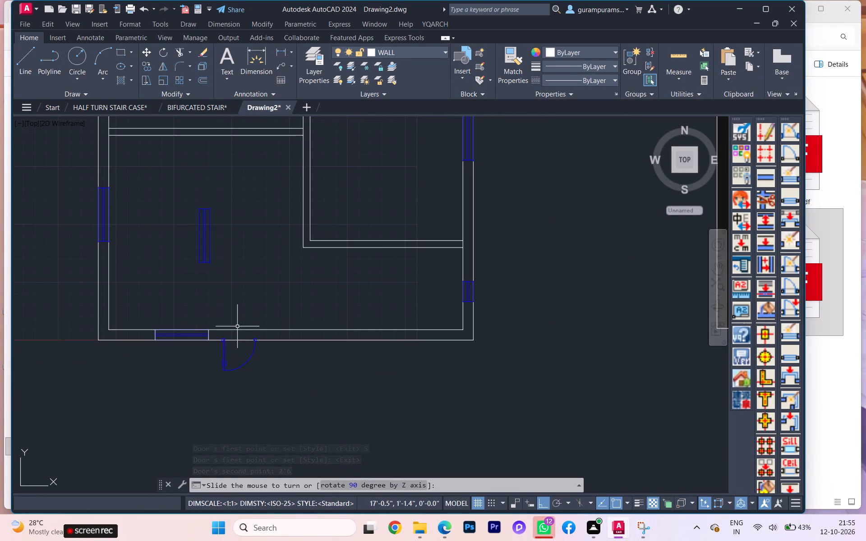
pyautogui.scroll(-1, 249, 381)
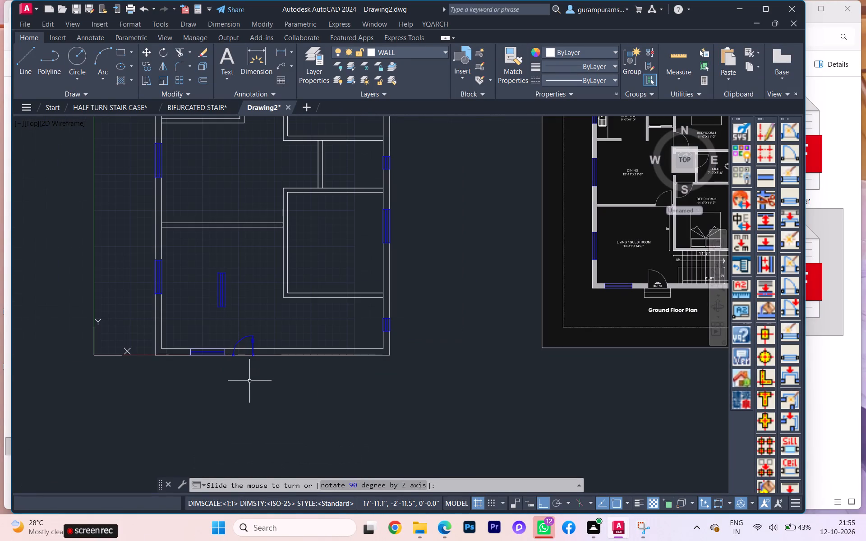
pyautogui.click(230, 380)
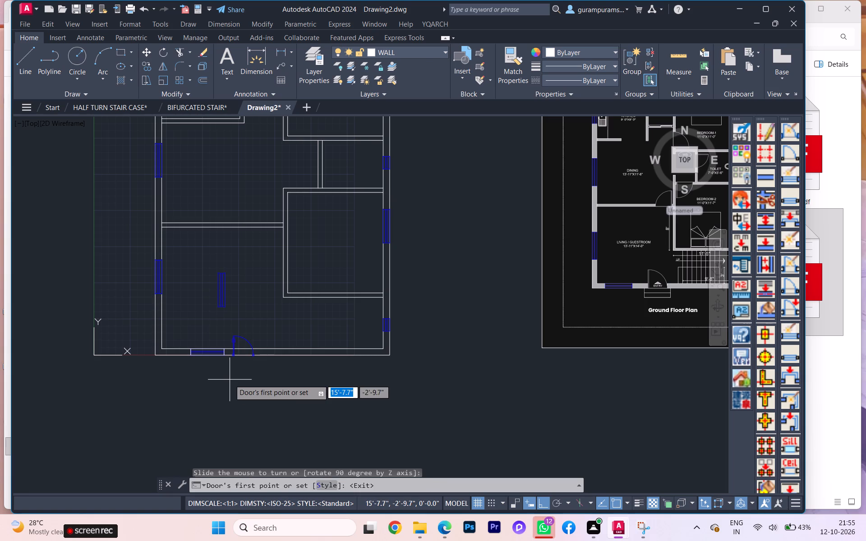
pyautogui.scroll(4, 237, 362)
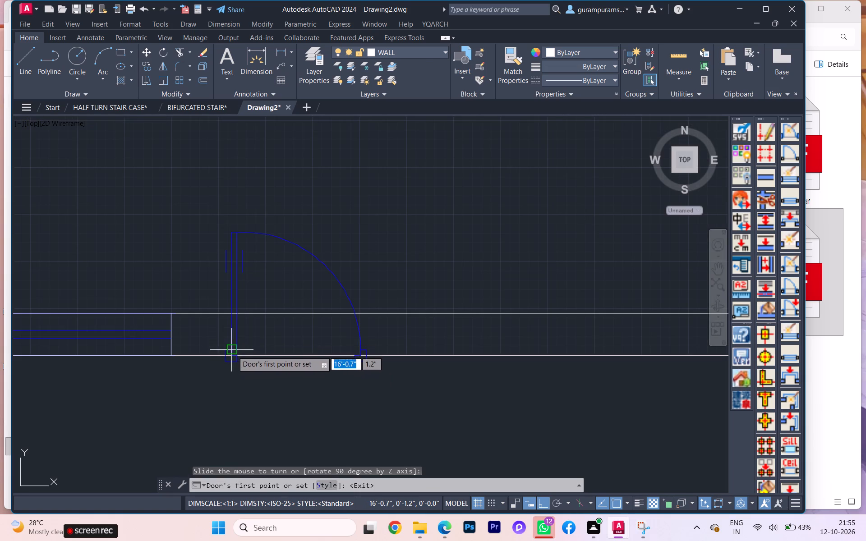
pyautogui.scroll(1, 229, 354)
pyautogui.press('Escape')
# Move the entrance door about 4" north so its frame sits within the south wall's thickness.
pyautogui.click(222, 348)
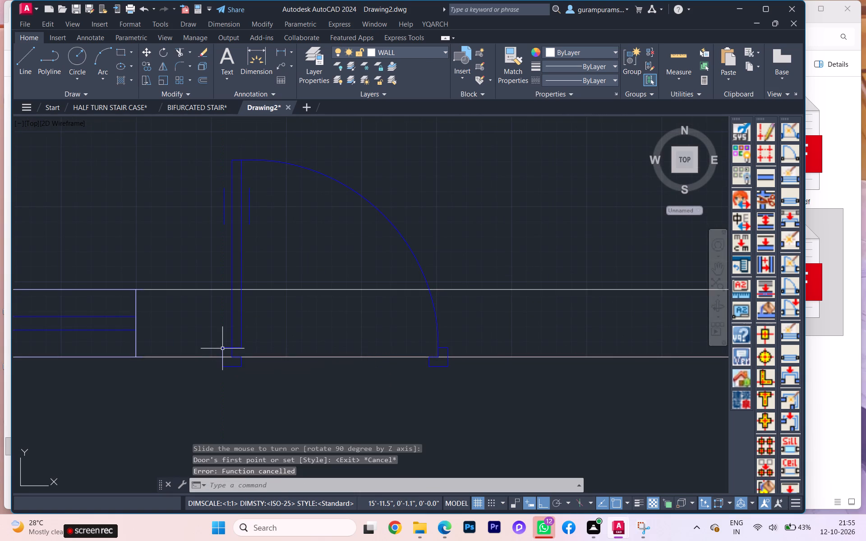
pyautogui.press('m')
pyautogui.press('Return')
pyautogui.scroll(1, 219, 362)
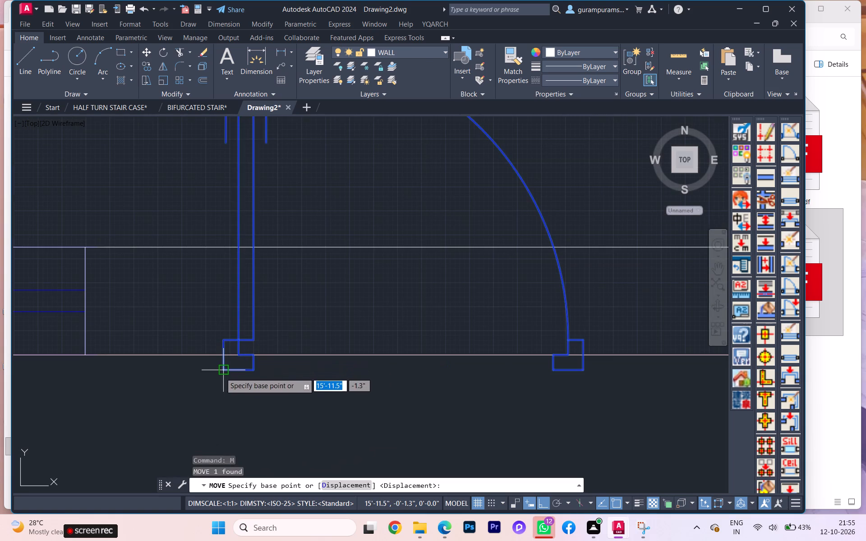
pyautogui.click(222, 371)
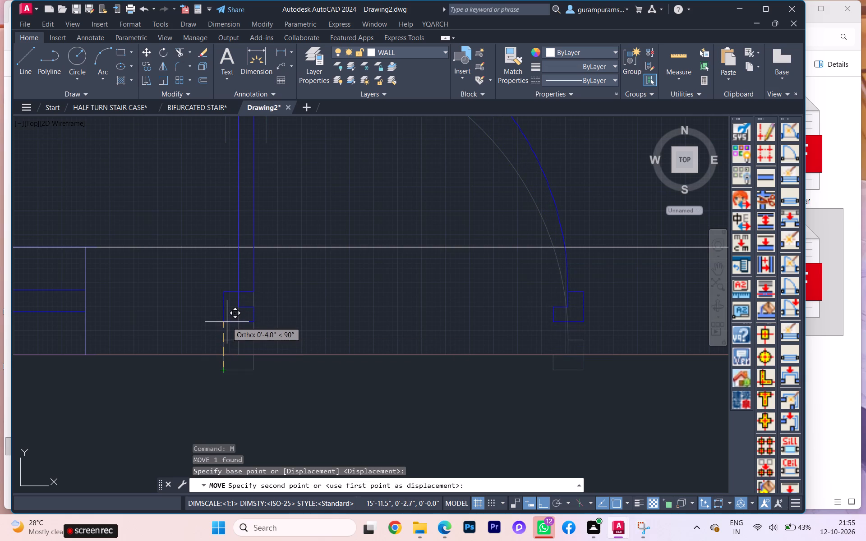
pyautogui.click(227, 322)
# Draw two vertical jamb lines across the south wall's thickness, one at each outer edge of the entrance door frame.
pyautogui.scroll(-2, 184, 298)
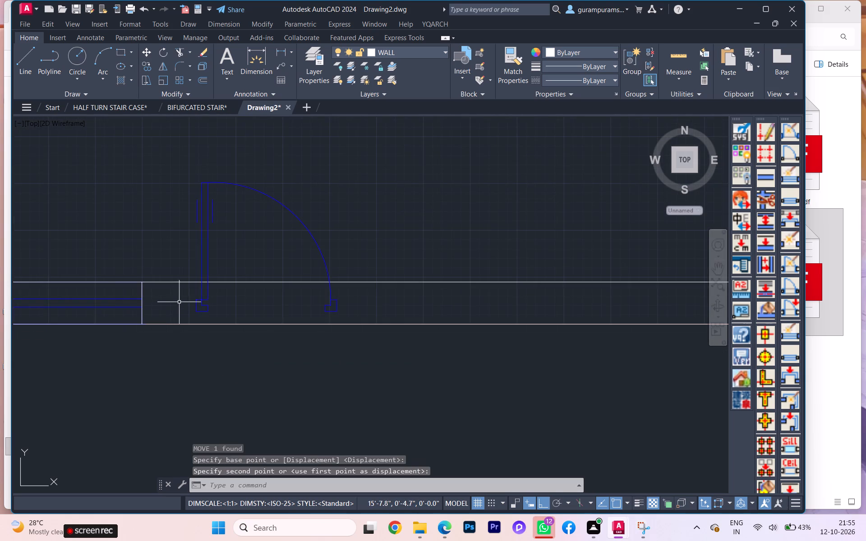
pyautogui.scroll(1, 181, 297)
pyautogui.press('l')
pyautogui.press('Return')
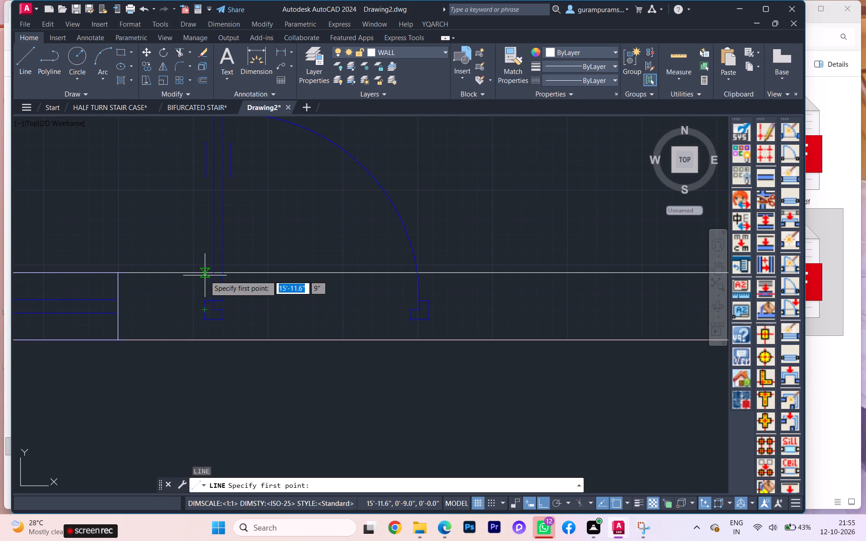
pyautogui.click(204, 270)
pyautogui.click(201, 339)
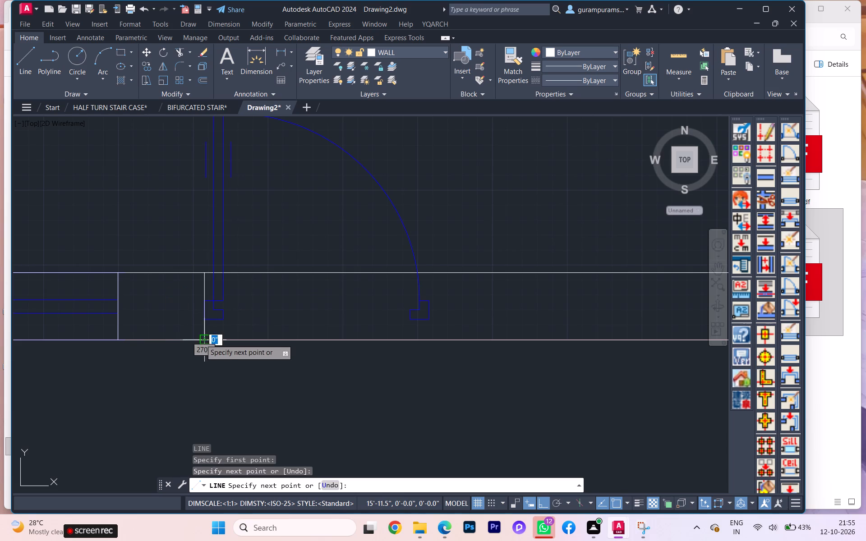
pyautogui.press('Escape')
pyautogui.press('space')
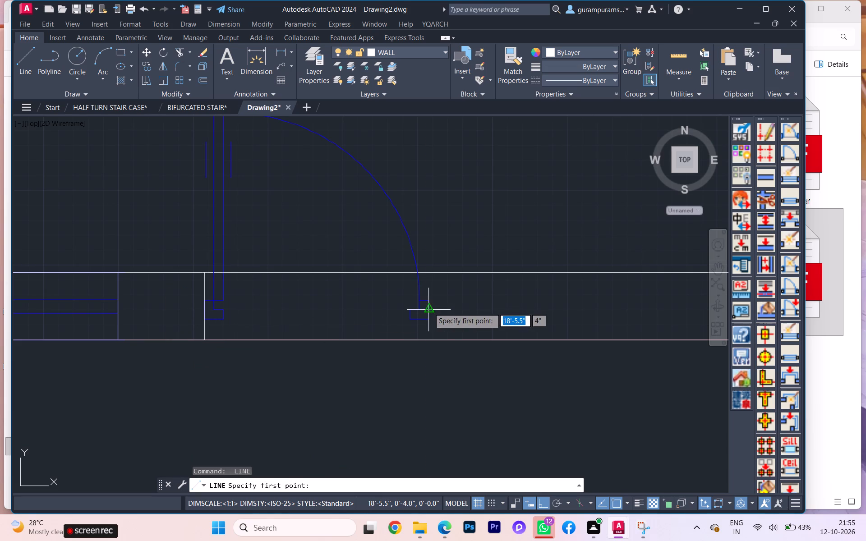
pyautogui.click(429, 274)
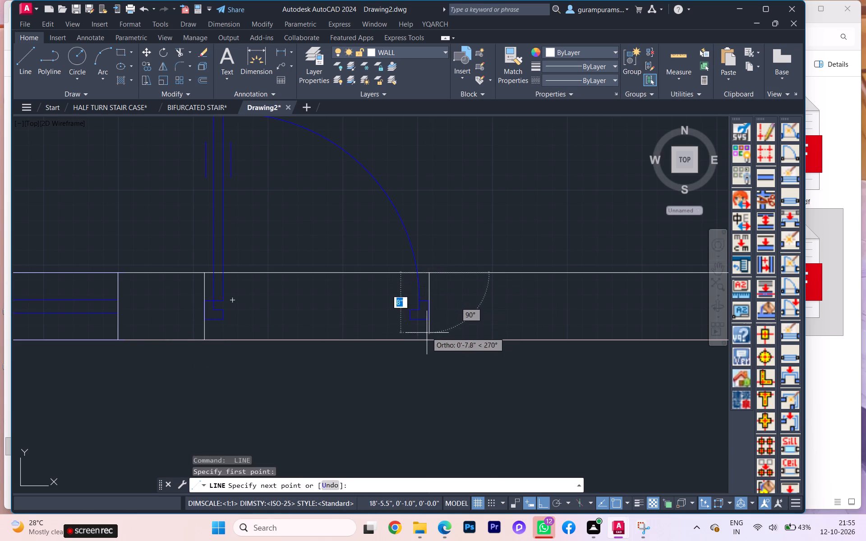
pyautogui.click(427, 340)
pyautogui.press('Escape')
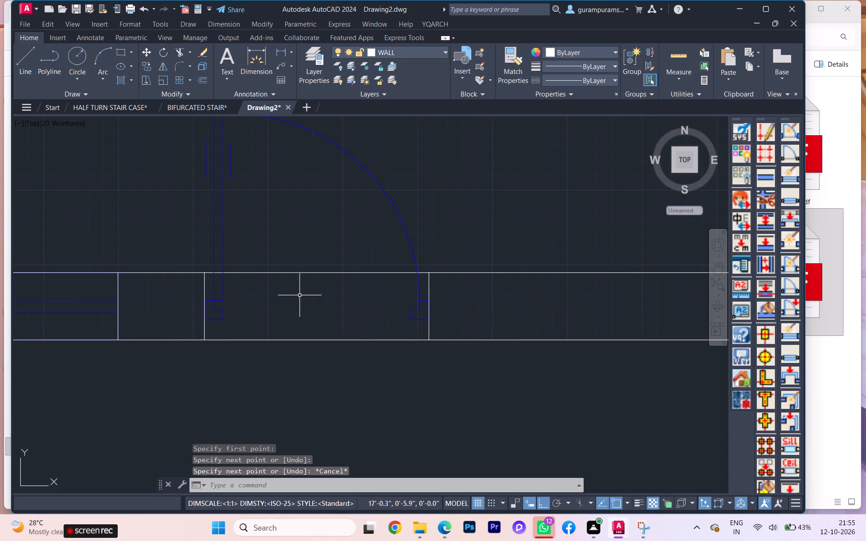
# Trim the south wall's inner line out of the entrance door opening, including the short stubs beside both jamb lines.
pyautogui.press('t')
pyautogui.press('r')
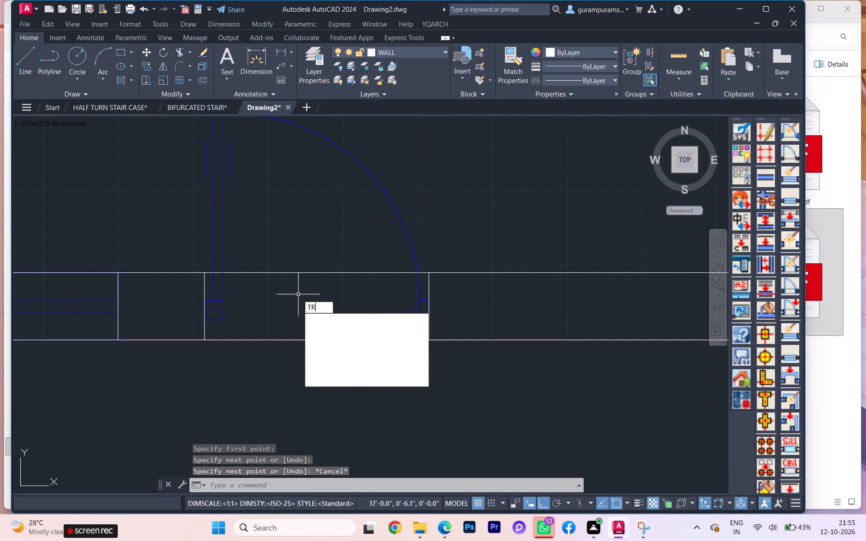
pyautogui.click(335, 321)
pyautogui.click(318, 284)
pyautogui.click(317, 265)
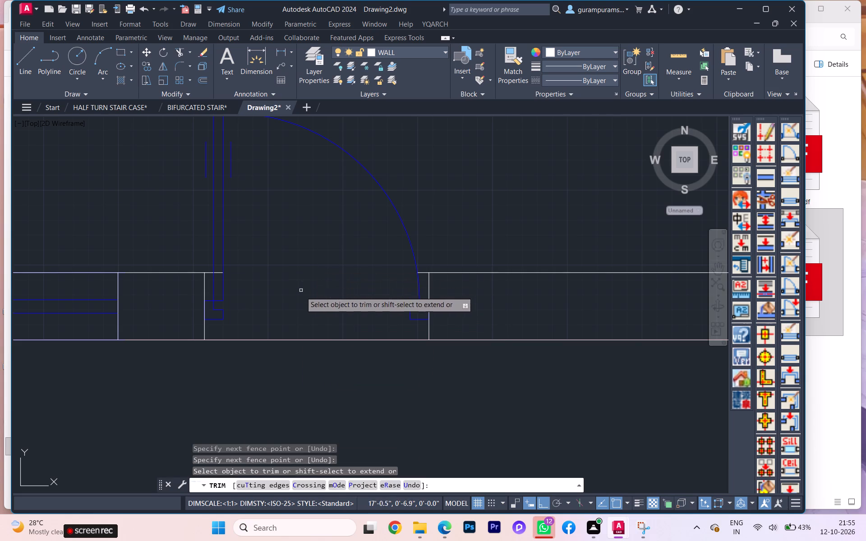
pyautogui.click(219, 273)
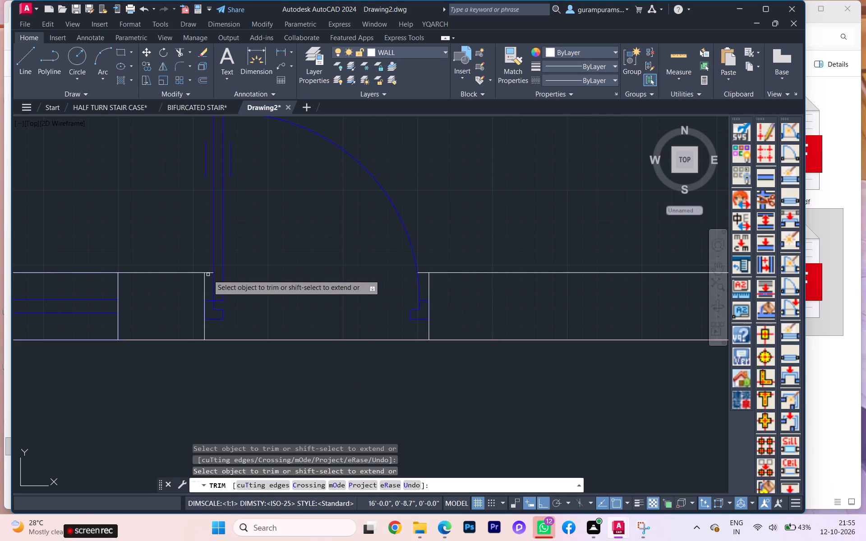
pyautogui.click(208, 275)
pyautogui.click(208, 269)
pyautogui.click(280, 296)
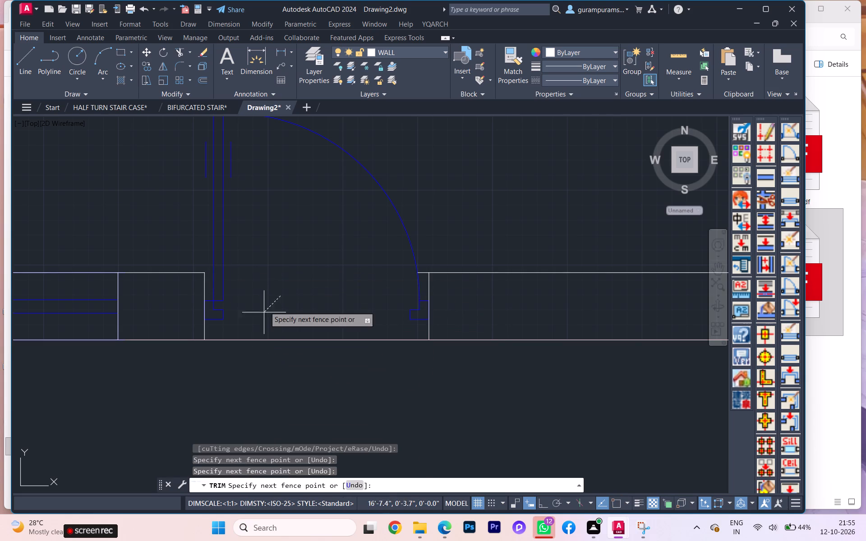
pyautogui.scroll(-1, 276, 285)
pyautogui.press('Escape')
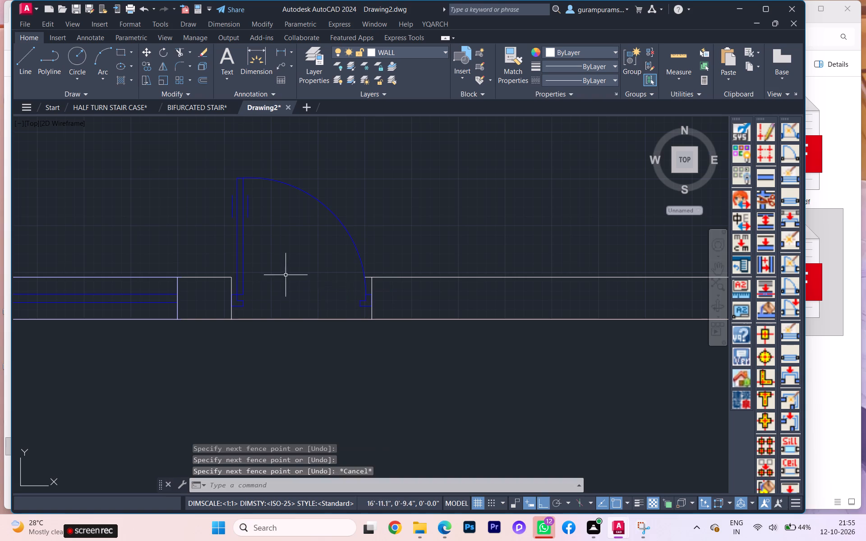
pyautogui.press('space')
pyautogui.click(369, 277)
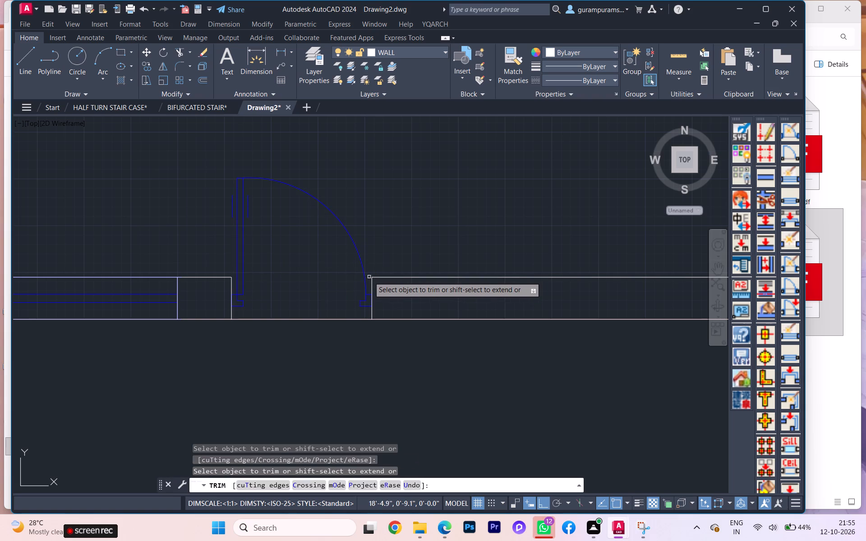
pyautogui.scroll(-2, 198, 283)
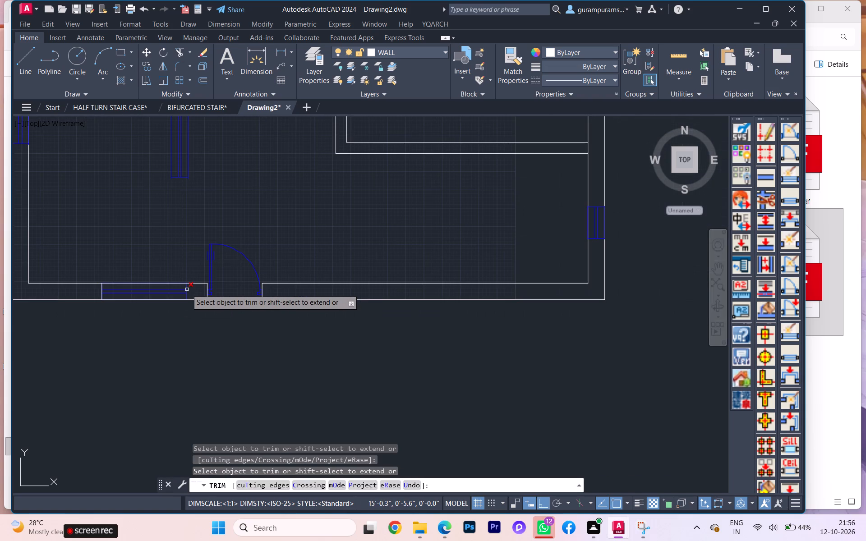
pyautogui.scroll(1, 208, 286)
pyautogui.scroll(-1, 153, 278)
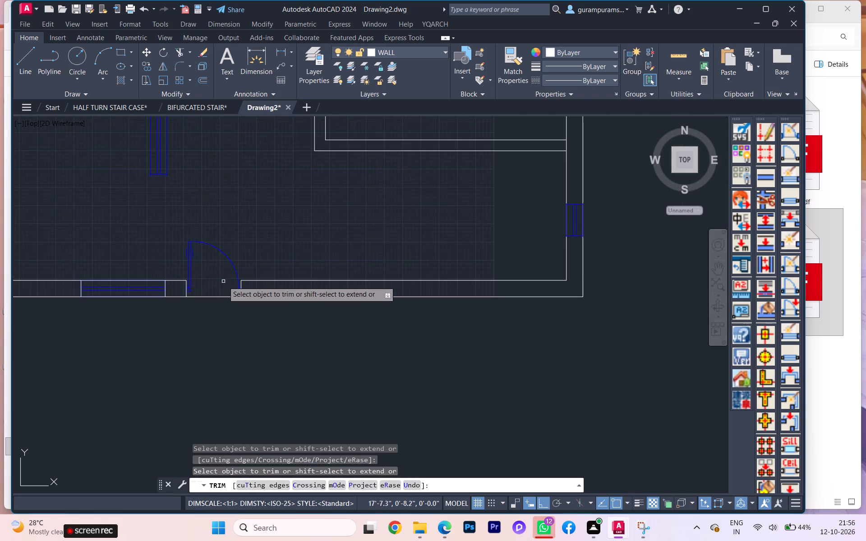
pyautogui.scroll(-1, 224, 281)
pyautogui.press('Escape')
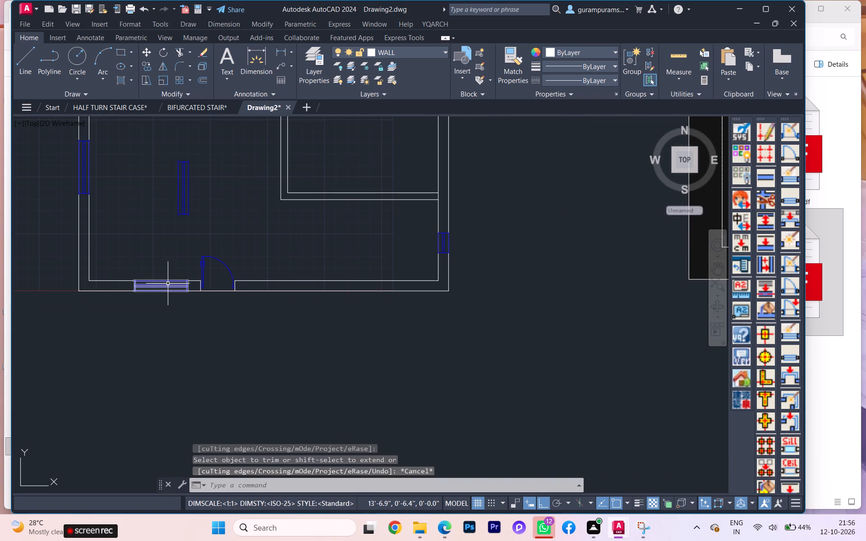
# Move the south wall's window about 1'3" west along the wall, away from the entrance door.
pyautogui.click(168, 284)
pyautogui.press('m')
pyautogui.press('Return')
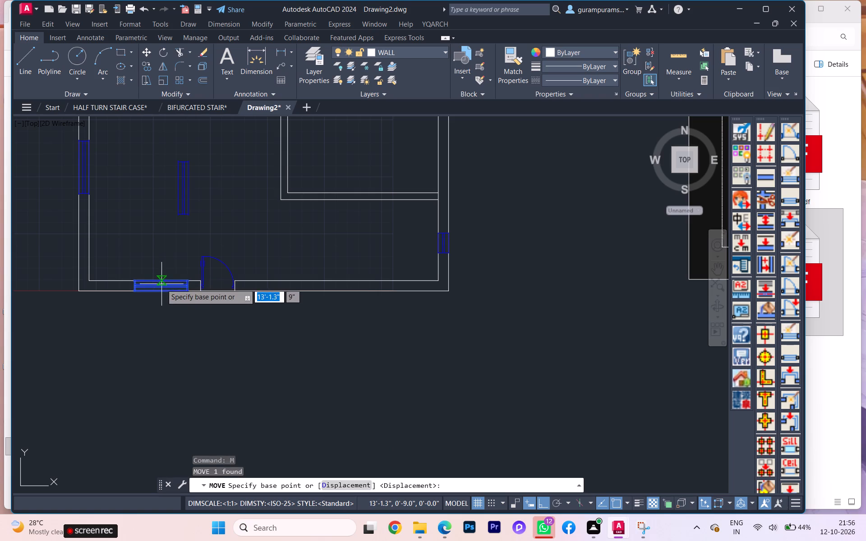
pyautogui.click(161, 284)
pyautogui.click(147, 282)
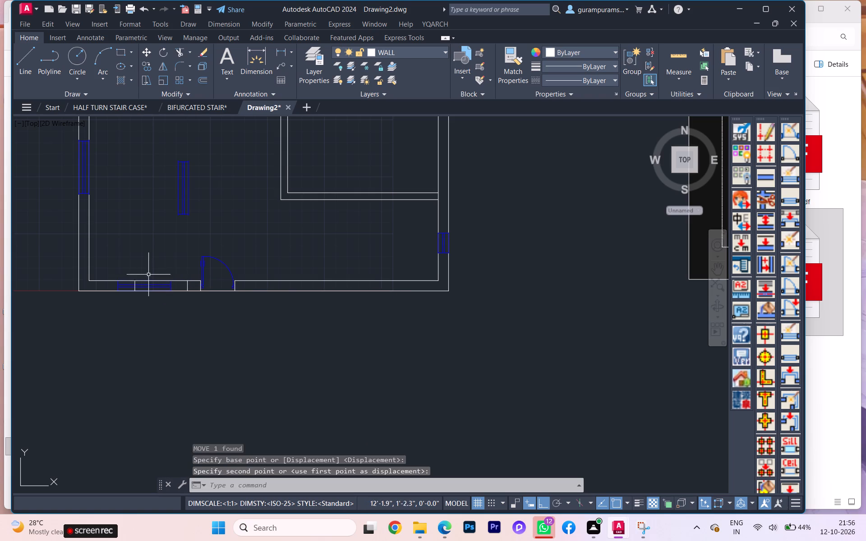
# Delete the two vertical jamb lines left in the south wall at the window's former edges.
pyautogui.scroll(1, 188, 292)
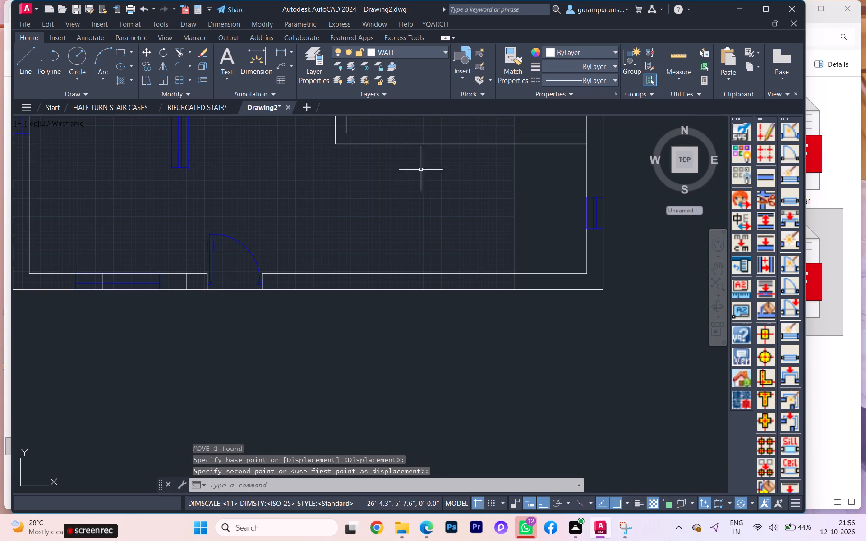
pyautogui.scroll(2, 193, 277)
pyautogui.click(173, 283)
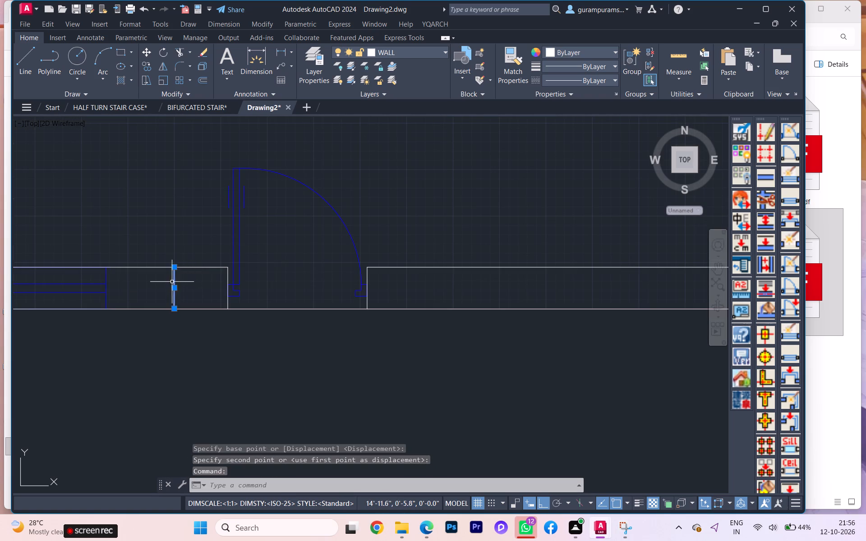
pyautogui.press('Delete')
pyautogui.scroll(-5, 326, 257)
pyautogui.scroll(1, 291, 249)
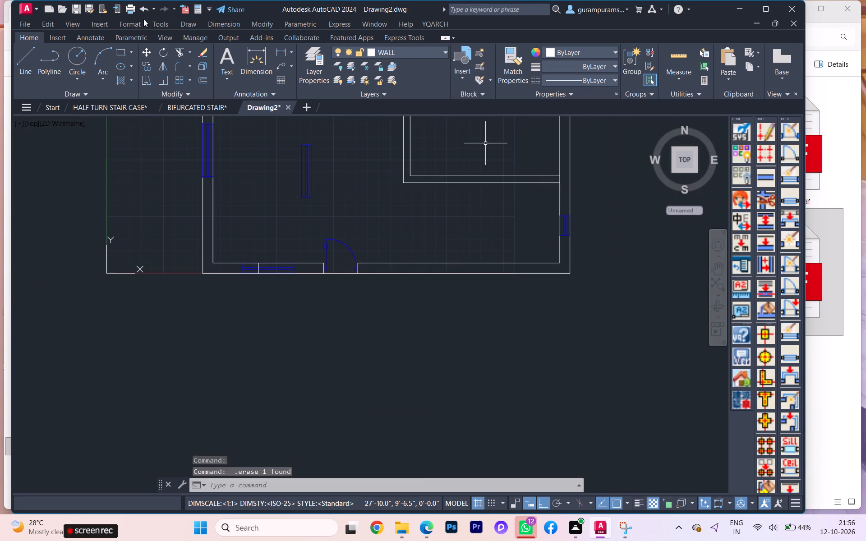
pyautogui.scroll(1, 257, 267)
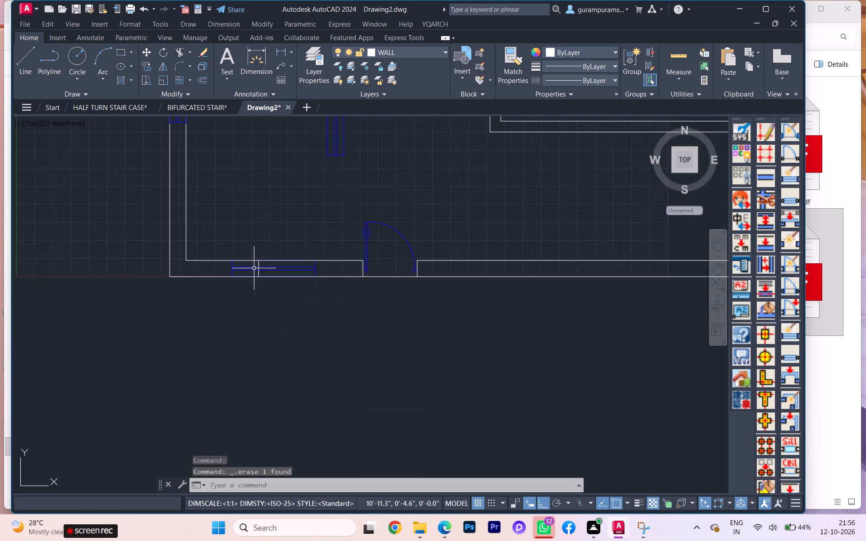
pyautogui.scroll(1, 254, 268)
pyautogui.click(260, 262)
pyautogui.press('Delete')
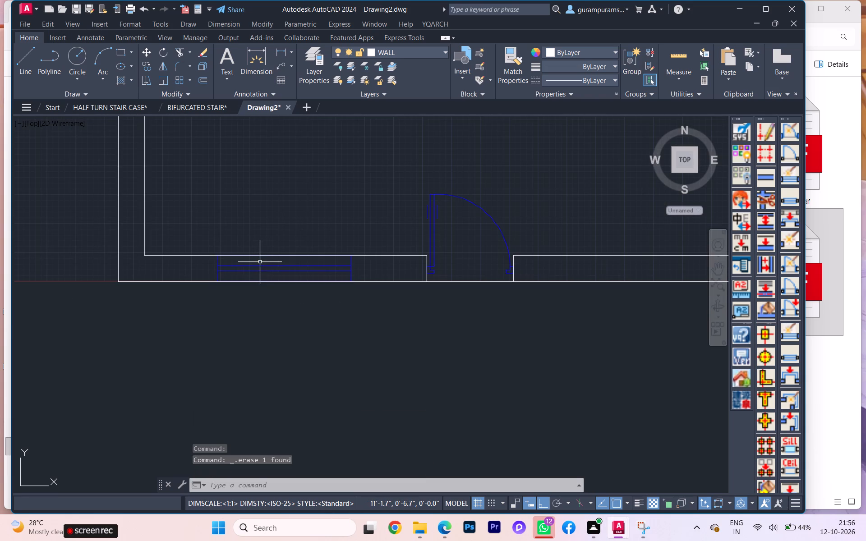
# Delete the spare window standing loose inside the living room.
pyautogui.scroll(-3, 263, 281)
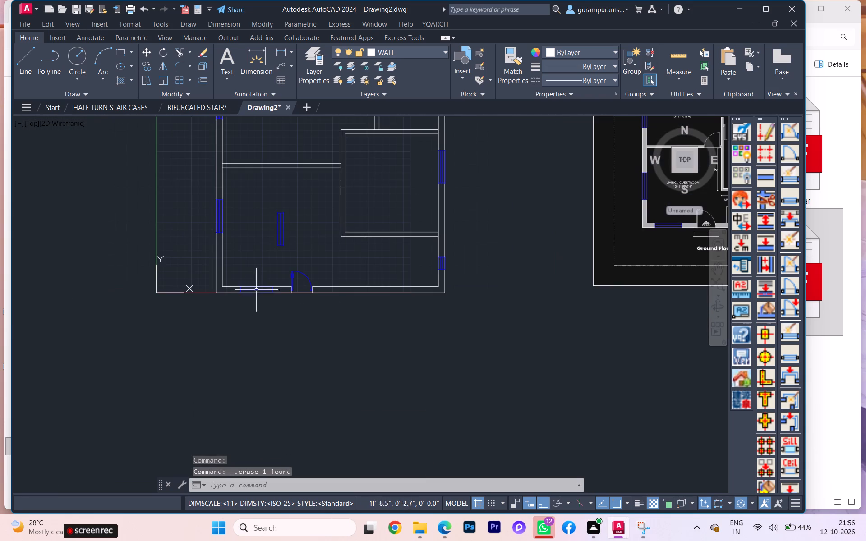
pyautogui.scroll(-1, 296, 243)
pyautogui.moveTo(296, 243); pyautogui.dragTo(279, 306, button='middle')
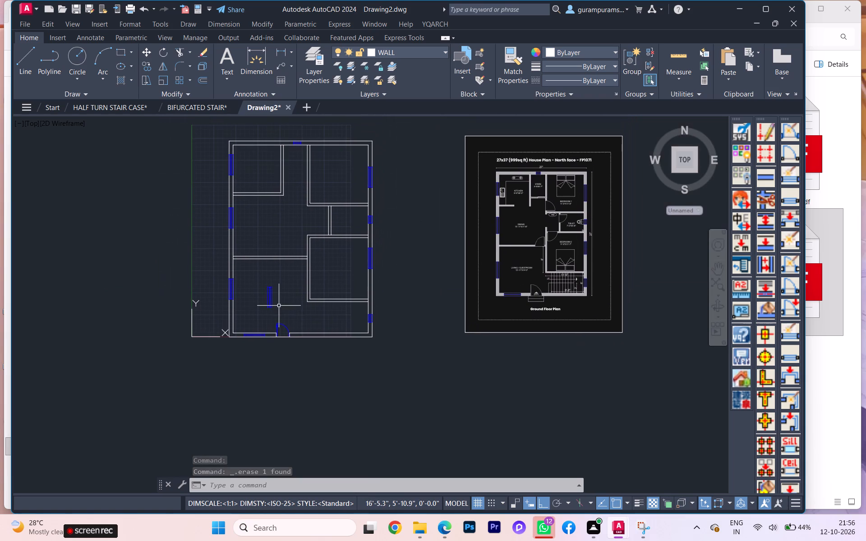
pyautogui.click(279, 305)
pyautogui.click(256, 288)
pyautogui.press('Delete')
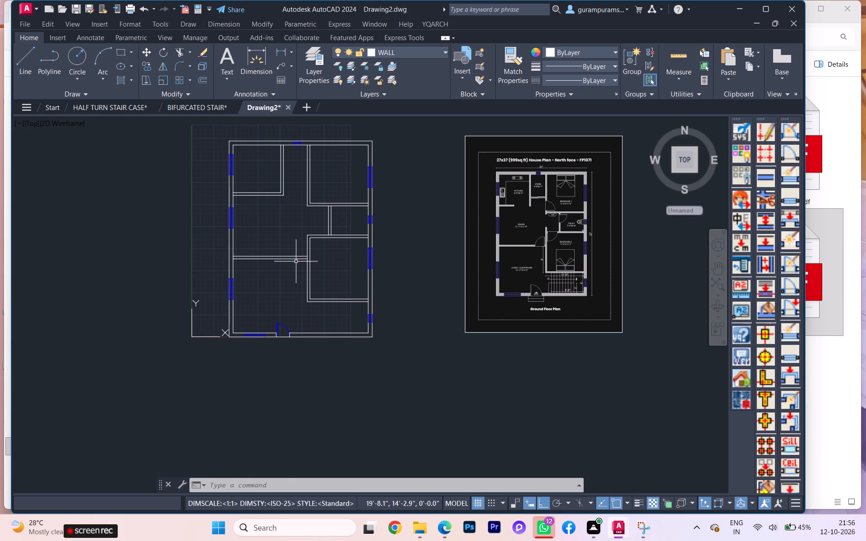
# Draw a 2'6" door on the south line of the dining/living wall, just west of Bedroom-2, hinged east and opening north into the dining area.
pyautogui.scroll(1, 523, 256)
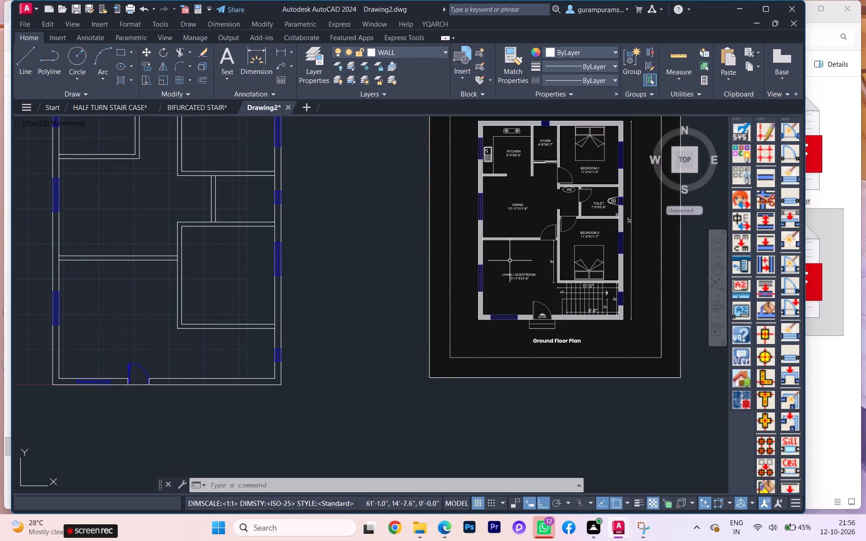
pyautogui.scroll(-1, 538, 246)
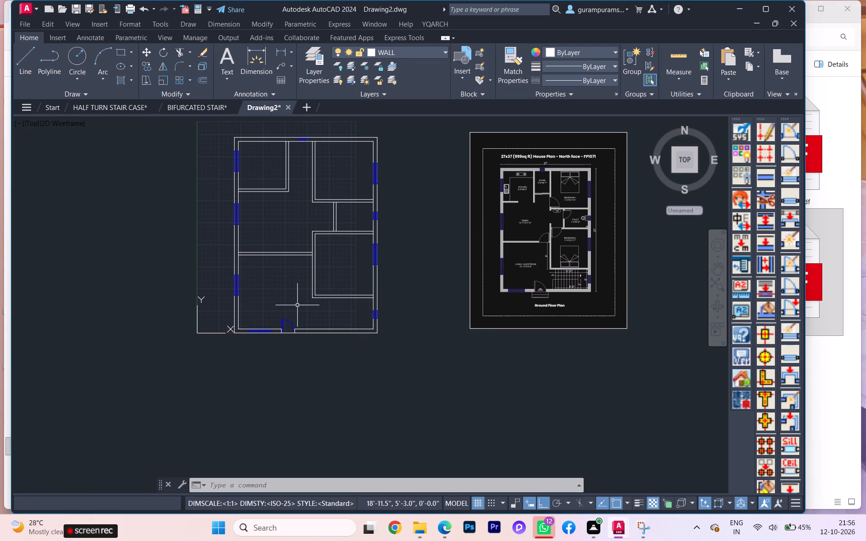
pyautogui.scroll(2, 528, 247)
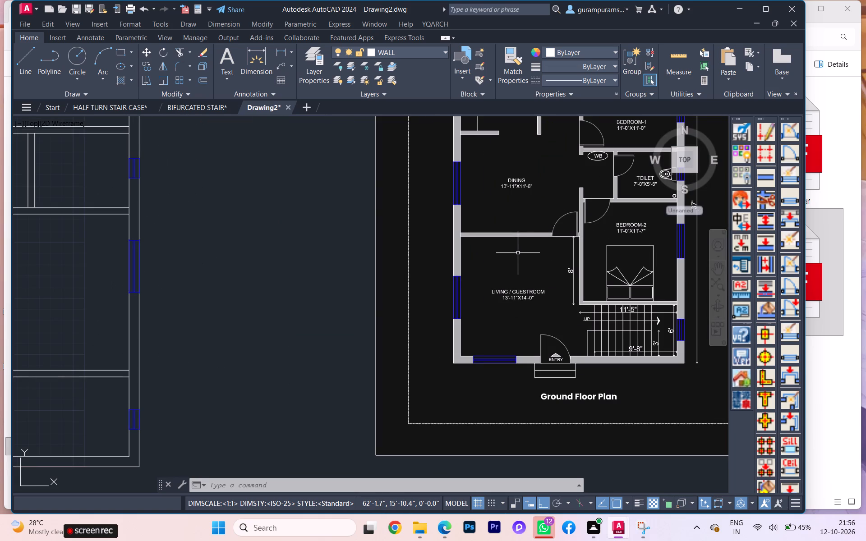
pyautogui.scroll(-2, 516, 253)
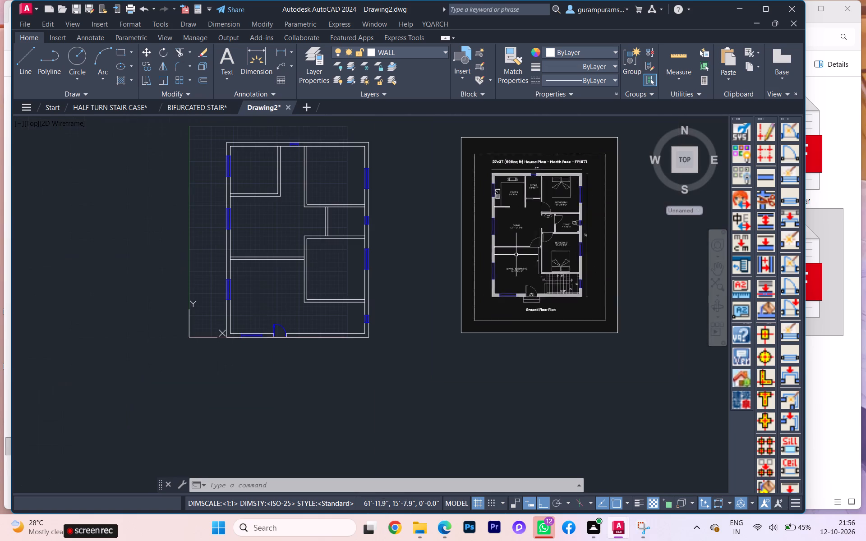
pyautogui.click(432, 24)
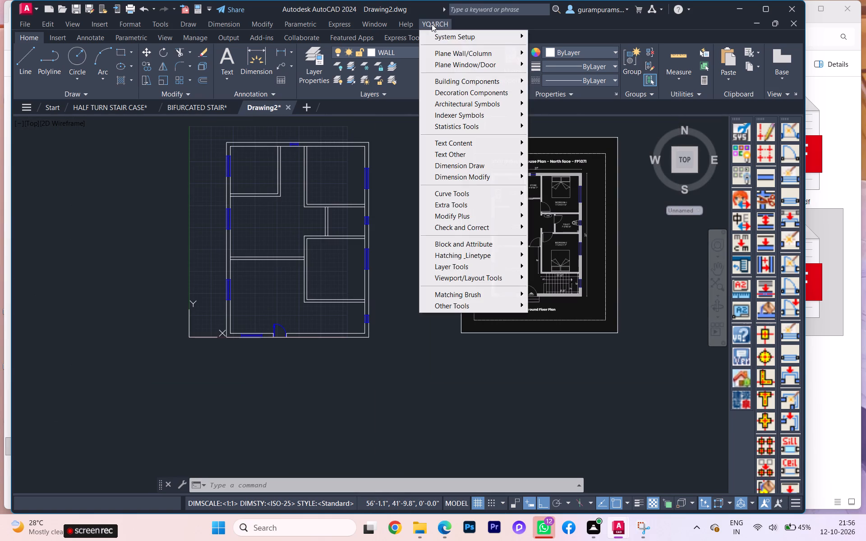
pyautogui.click(464, 66)
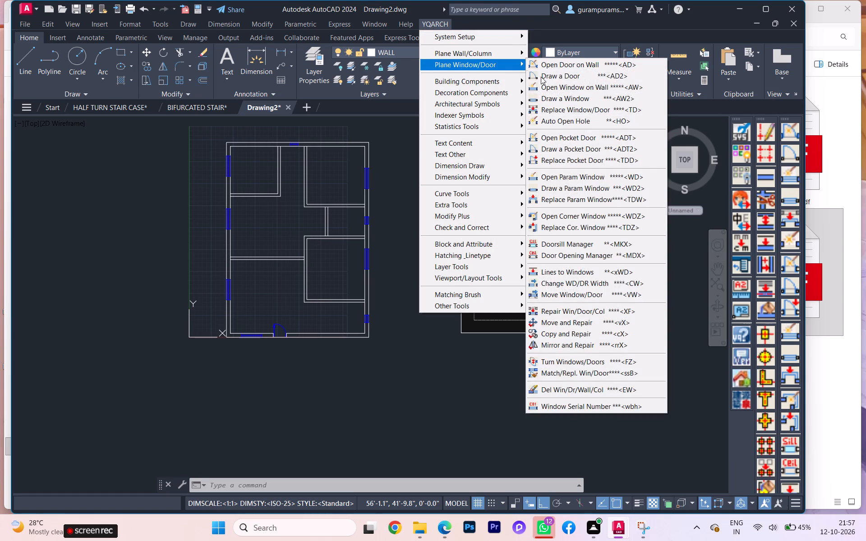
pyautogui.click(541, 77)
pyautogui.scroll(1, 313, 228)
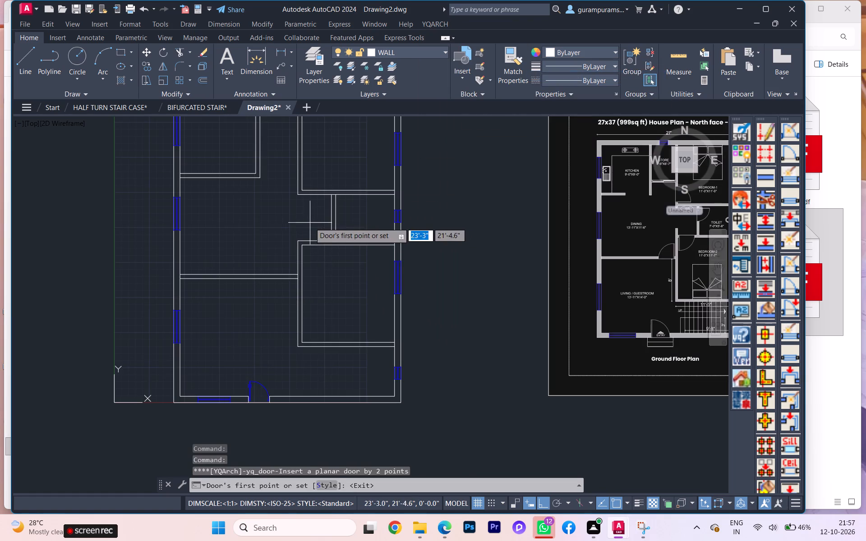
pyautogui.scroll(1, 285, 276)
pyautogui.scroll(-1, 274, 284)
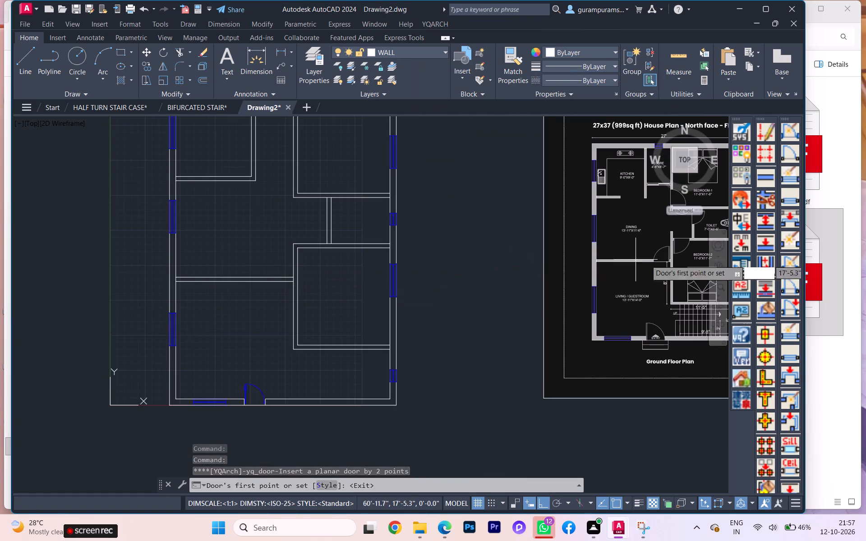
pyautogui.scroll(2, 714, 256)
pyautogui.scroll(-2, 636, 249)
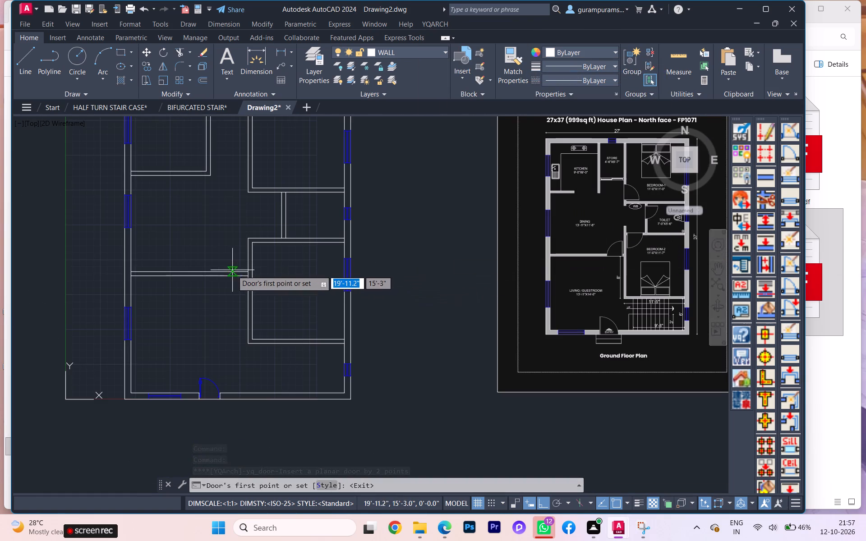
pyautogui.scroll(2, 233, 271)
pyautogui.click(259, 282)
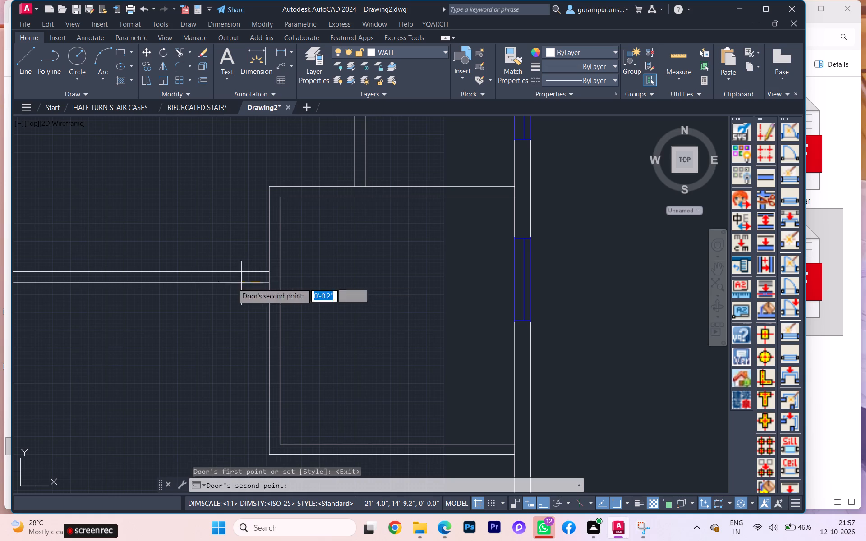
pyautogui.write("2'6")
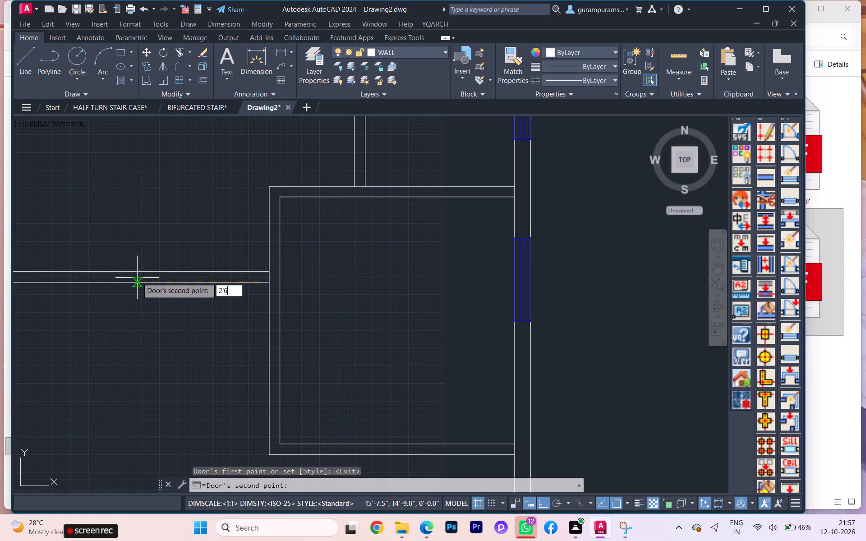
pyautogui.press('Return')
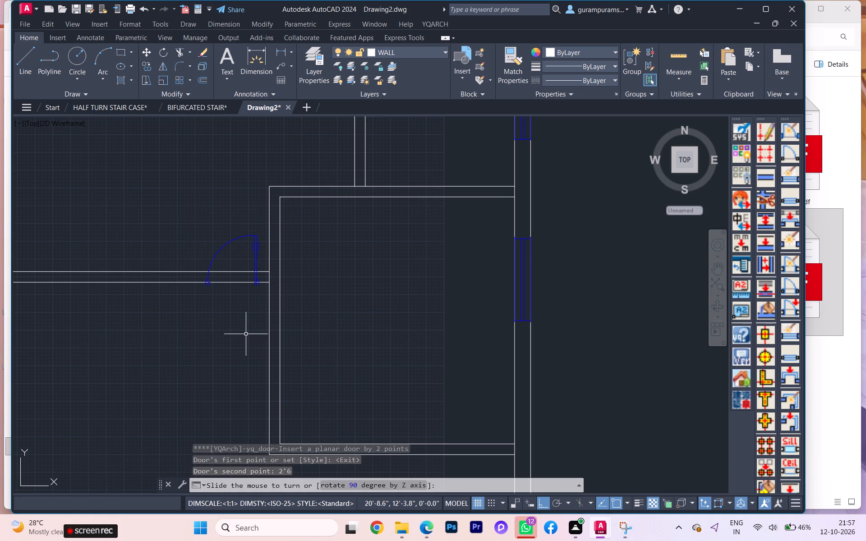
pyautogui.scroll(-2, 245, 336)
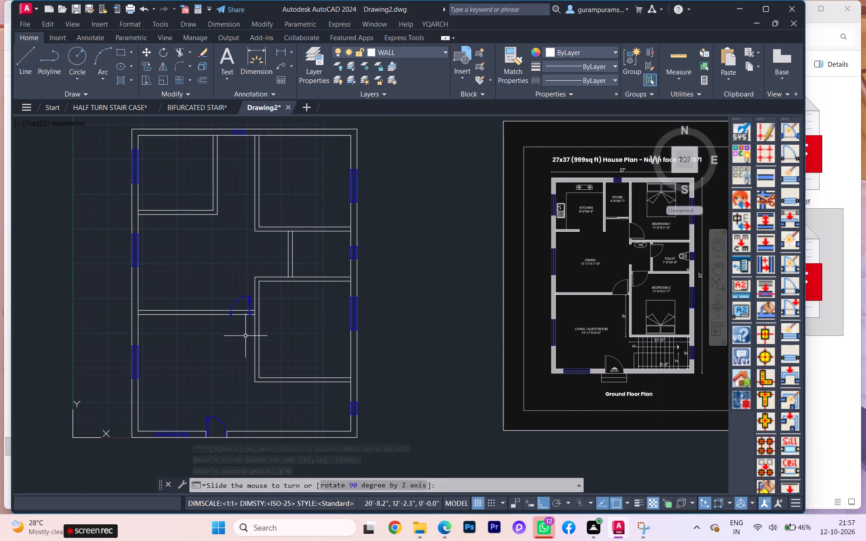
pyautogui.click(245, 336)
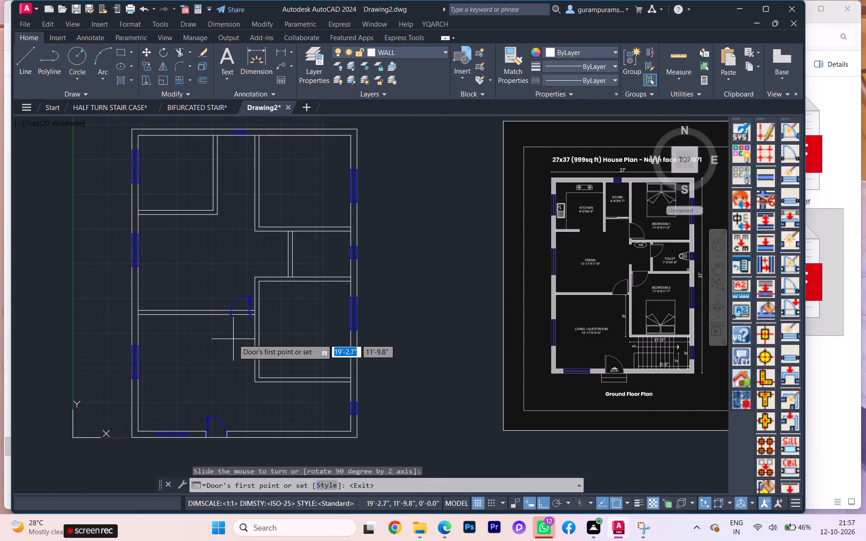
# Draw a vertical jamb line across the dining/living wall at the east edge of its new door.
pyautogui.scroll(2, 225, 328)
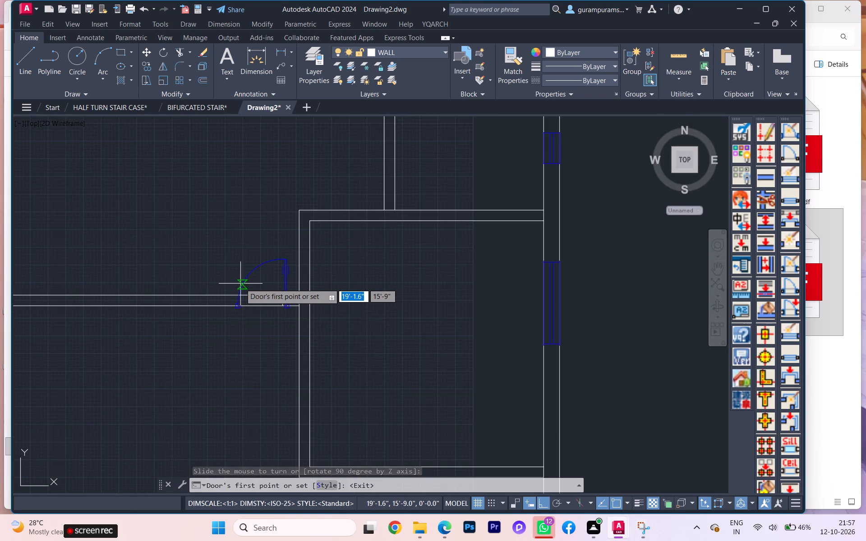
pyautogui.press('Escape')
pyautogui.click(244, 281)
pyautogui.scroll(2, 230, 298)
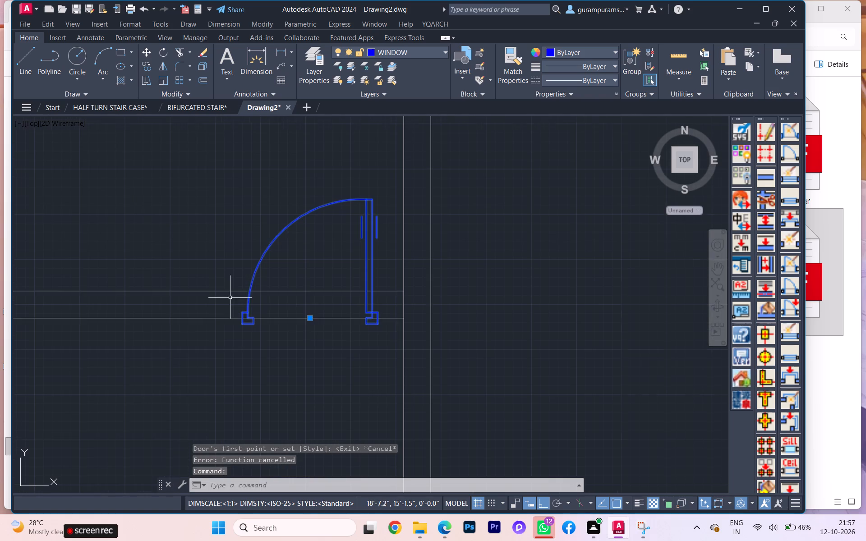
pyautogui.press('Escape')
pyautogui.press('l')
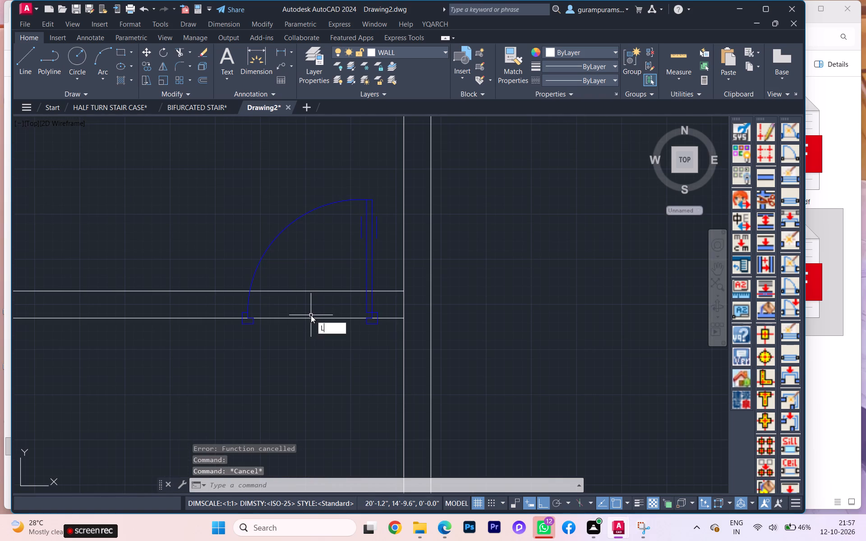
pyautogui.press('Return')
pyautogui.scroll(1, 345, 306)
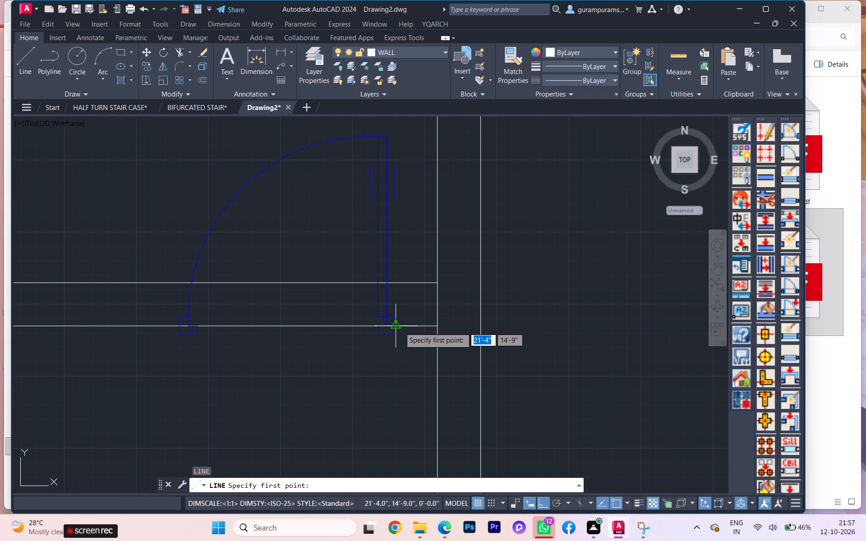
pyautogui.click(400, 327)
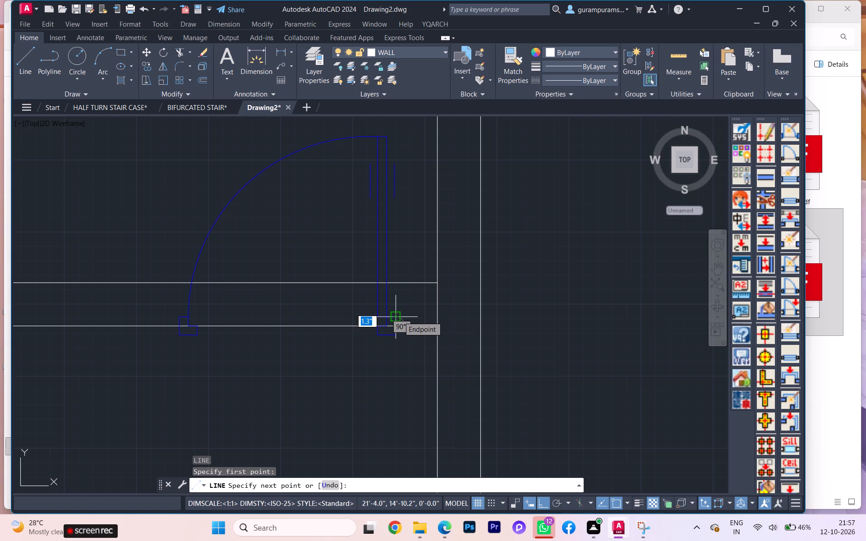
pyautogui.scroll(1, 400, 304)
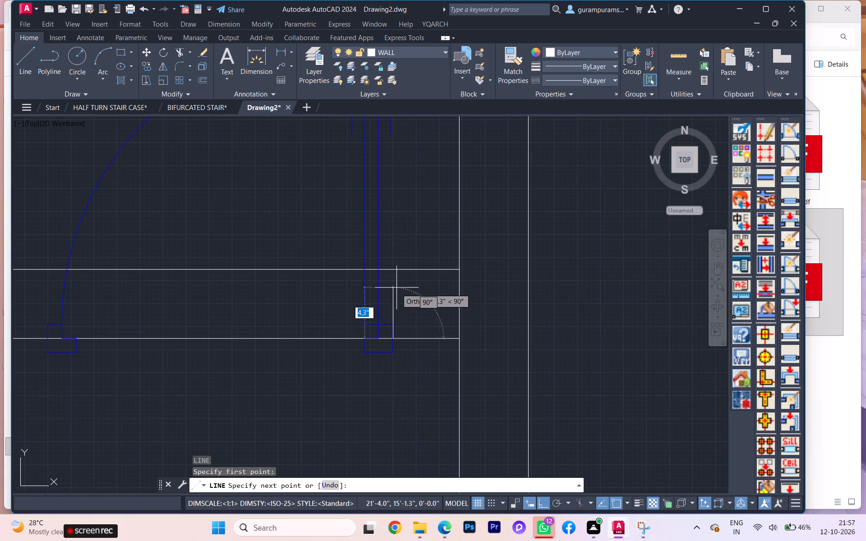
pyautogui.click(396, 272)
pyautogui.press('Escape')
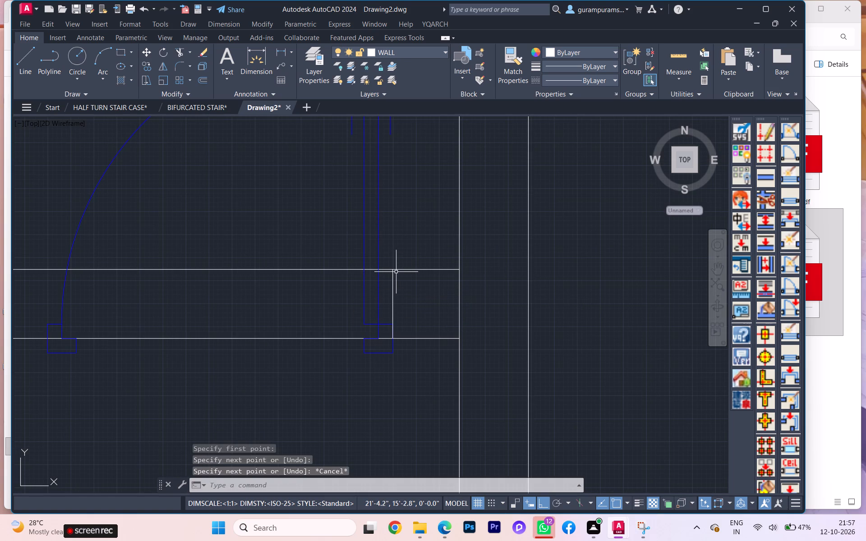
# Draw a matching vertical jamb line across the dining/living wall at the door's west edge.
pyautogui.press('space')
pyautogui.scroll(-3, 300, 317)
pyautogui.moveTo(316, 306); pyautogui.dragTo(327, 303, button='middle')
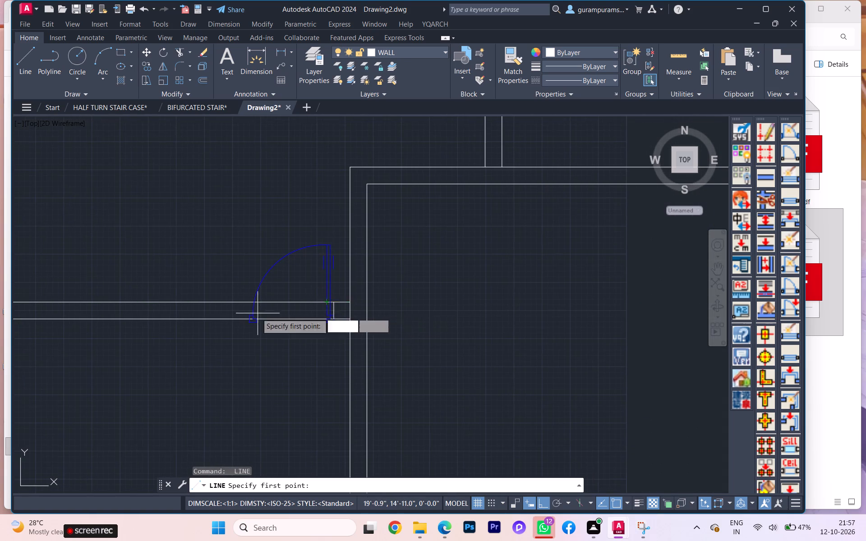
pyautogui.scroll(4, 250, 312)
pyautogui.click(235, 365)
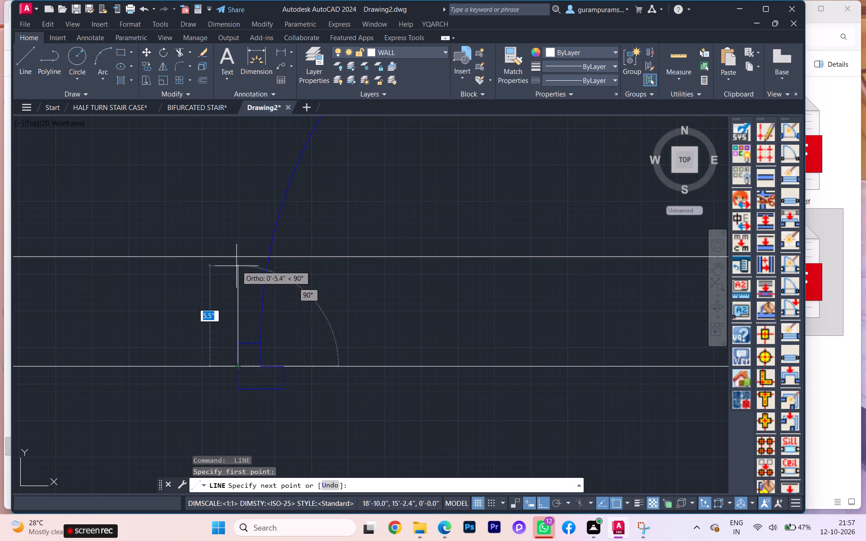
pyautogui.click(235, 257)
pyautogui.press('Escape')
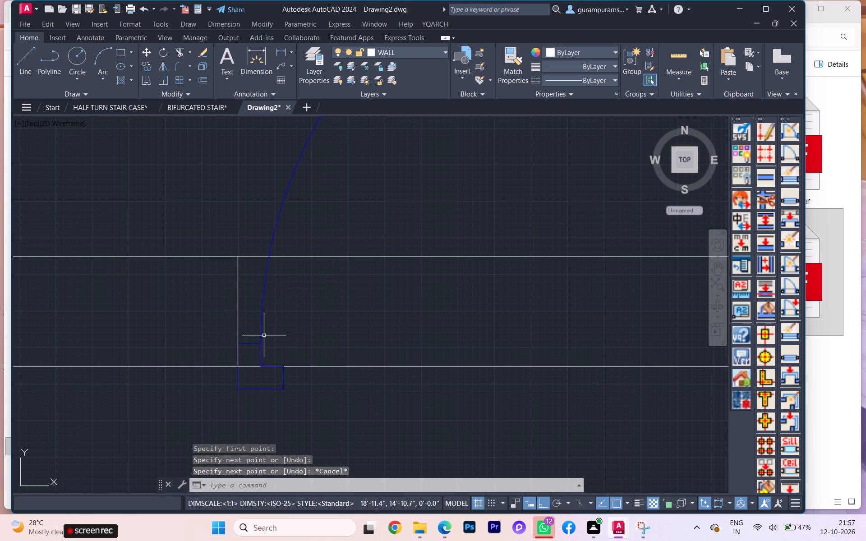
# Move the dining/living door about 2.5" north so its frame sits within the wall thickness.
pyautogui.click(262, 339)
pyautogui.press('m')
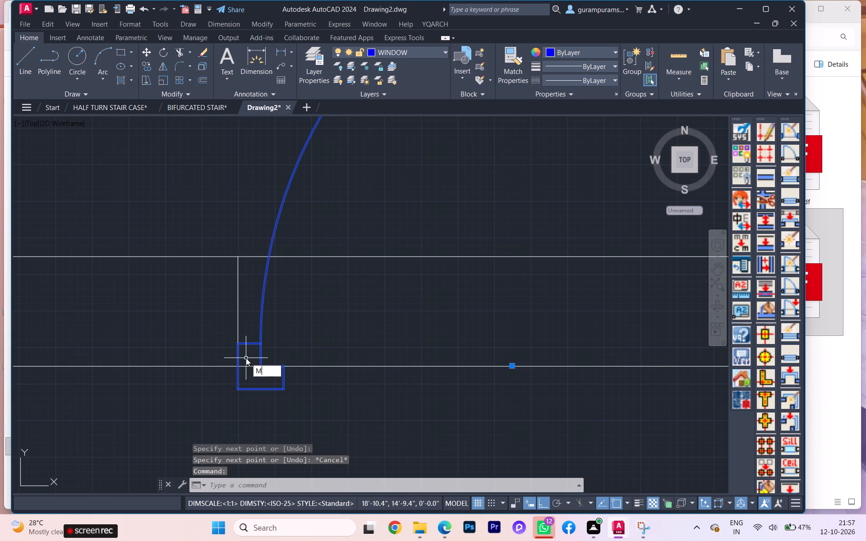
pyautogui.press('Return')
pyautogui.click(237, 387)
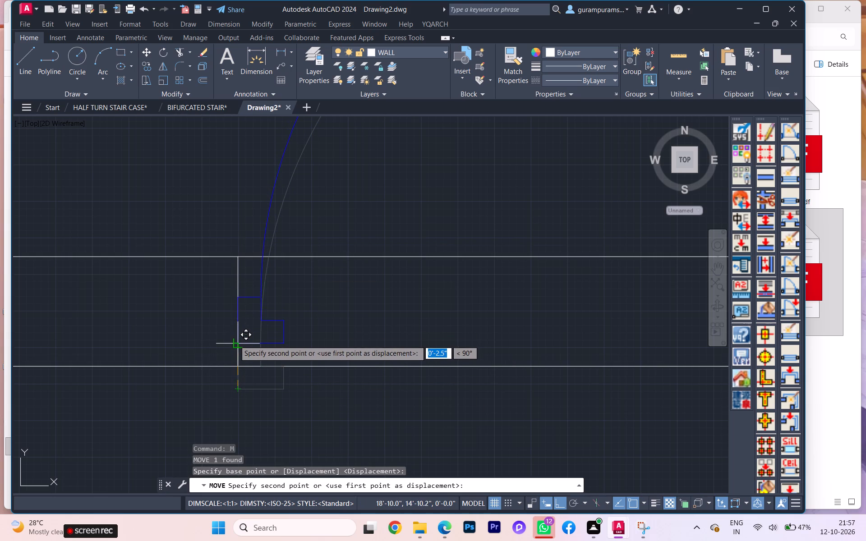
pyautogui.click(235, 341)
pyautogui.scroll(-1, 207, 355)
pyautogui.press('Escape')
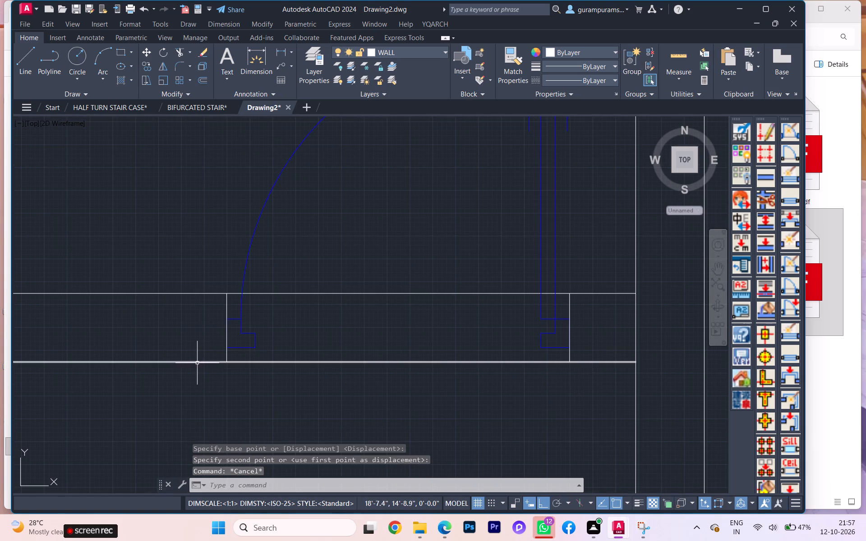
# Trim the dining/living wall's north line between the two jamb lines to clear the door opening.
pyautogui.write('TR')
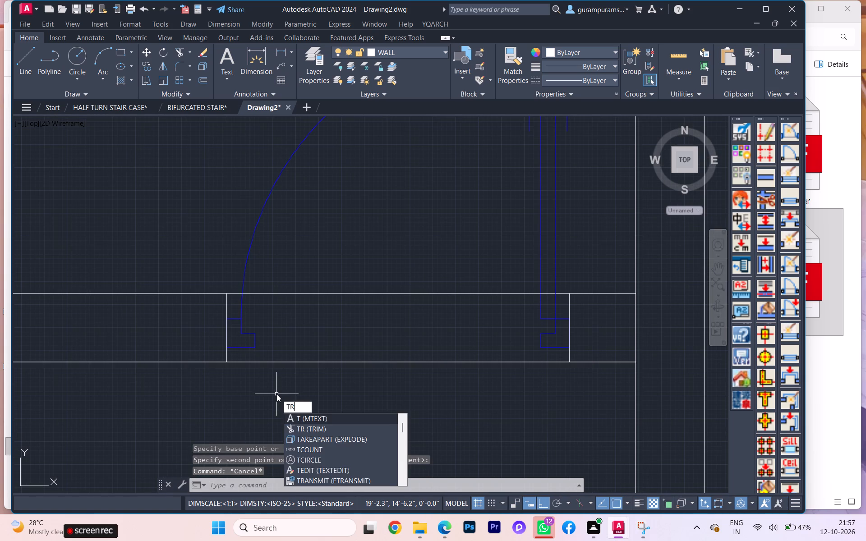
pyautogui.press('Return')
pyautogui.click(355, 298)
pyautogui.click(354, 281)
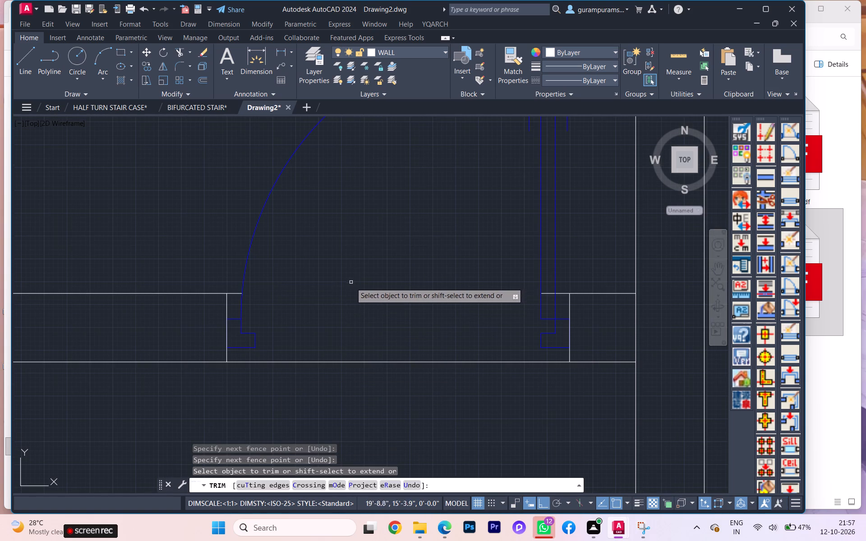
pyautogui.scroll(1, 548, 298)
pyautogui.click(541, 298)
pyautogui.click(542, 285)
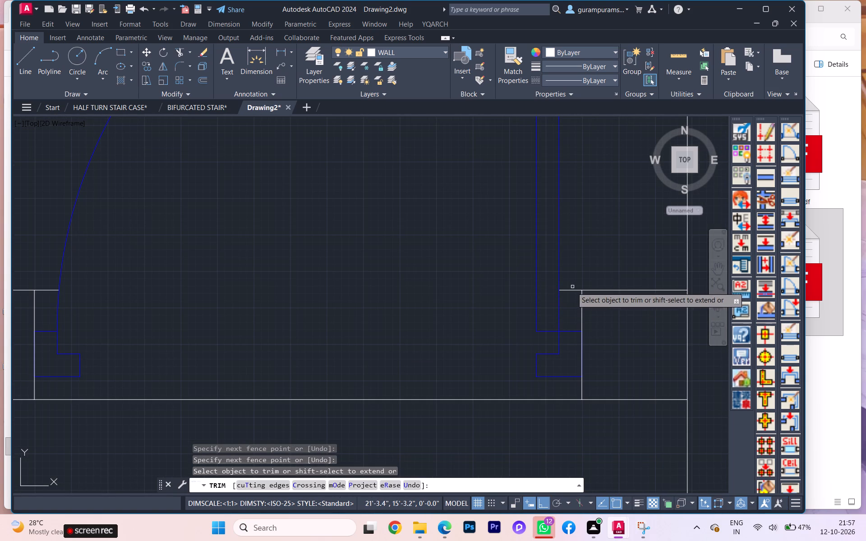
pyautogui.click(570, 288)
pyautogui.click(570, 294)
pyautogui.scroll(-1, 561, 301)
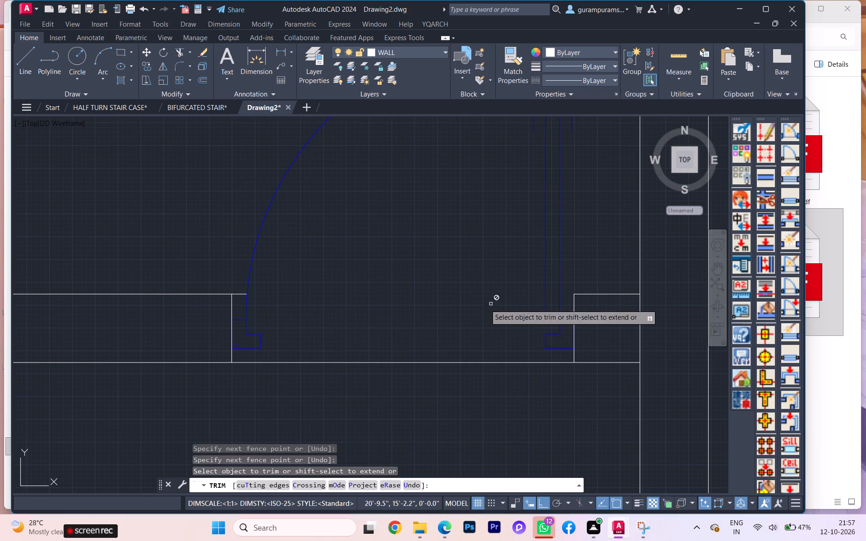
pyautogui.click(243, 294)
pyautogui.scroll(-3, 242, 291)
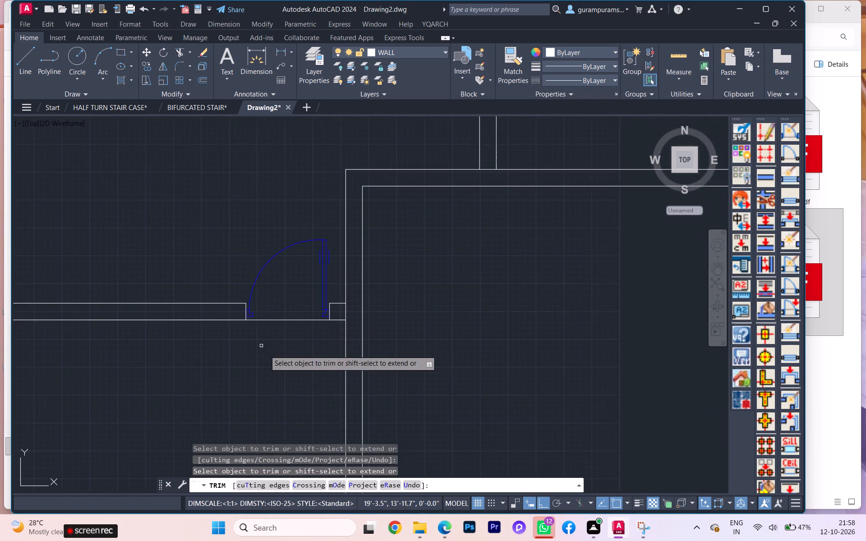
pyautogui.scroll(-2, 266, 354)
pyautogui.moveTo(265, 356); pyautogui.dragTo(240, 333, button='middle')
pyautogui.scroll(-1, 195, 348)
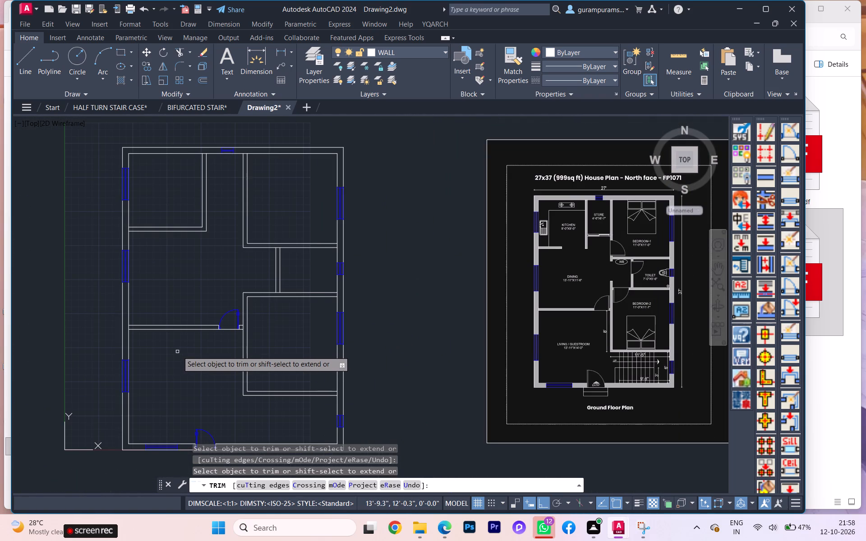
pyautogui.press('Escape')
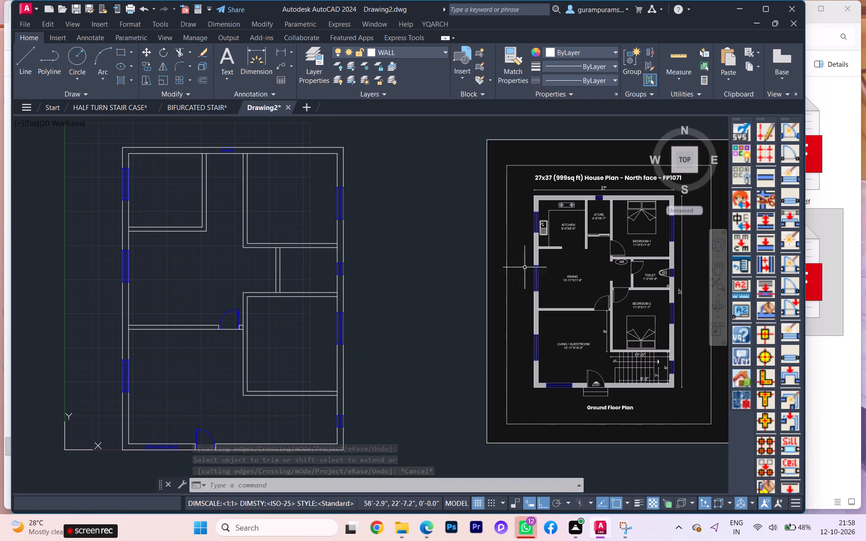
pyautogui.press('space')
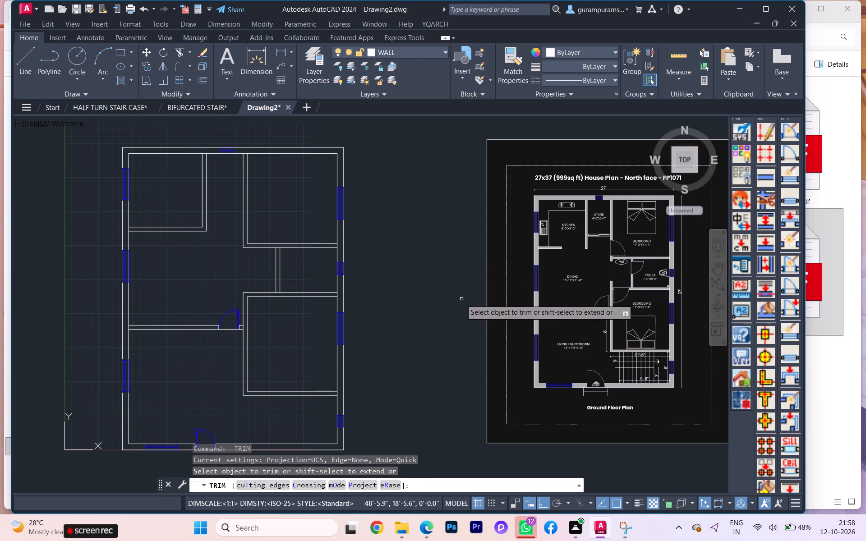
pyautogui.press('Escape')
# Draw a 2'6" YQArch door on the west line of Bedroom-1's west wall near its south end, hinged south and opening east.
pyautogui.click(430, 25)
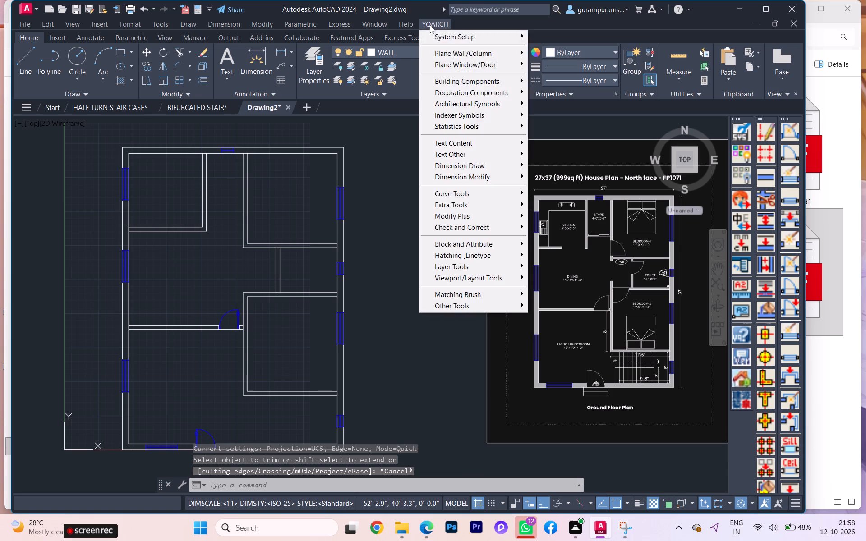
pyautogui.click(442, 64)
pyautogui.click(539, 76)
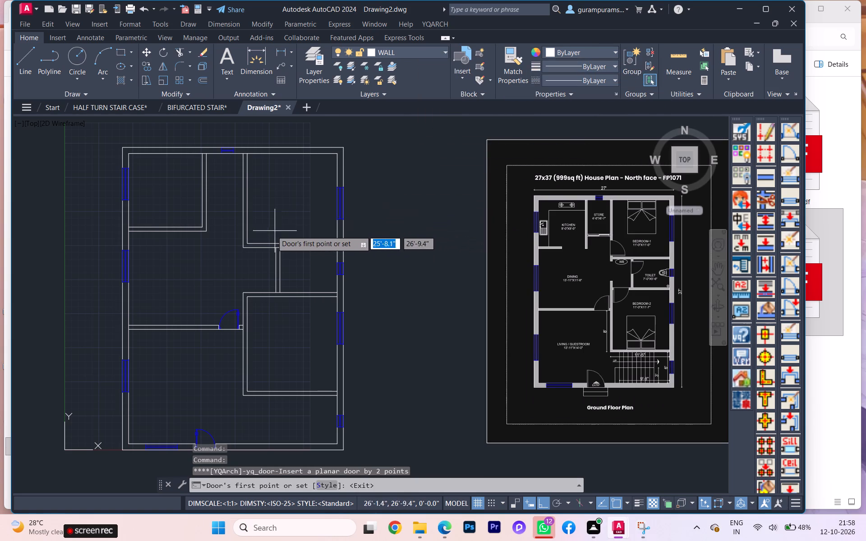
pyautogui.scroll(1, 244, 242)
pyautogui.click(241, 236)
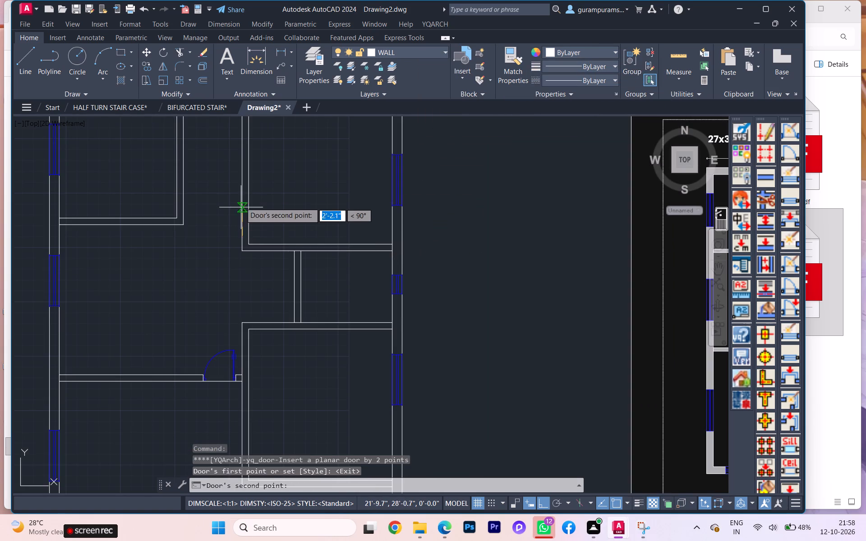
pyautogui.write("2'6")
pyautogui.press('Return')
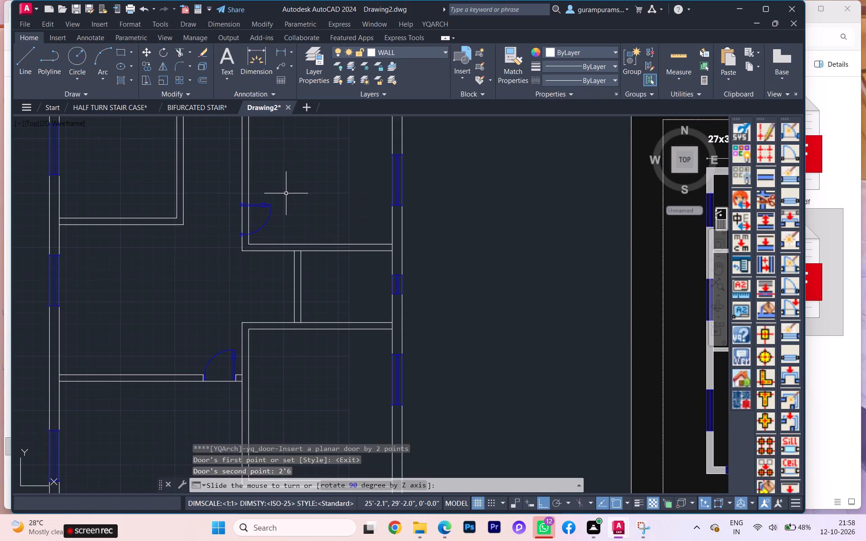
pyautogui.click(207, 224)
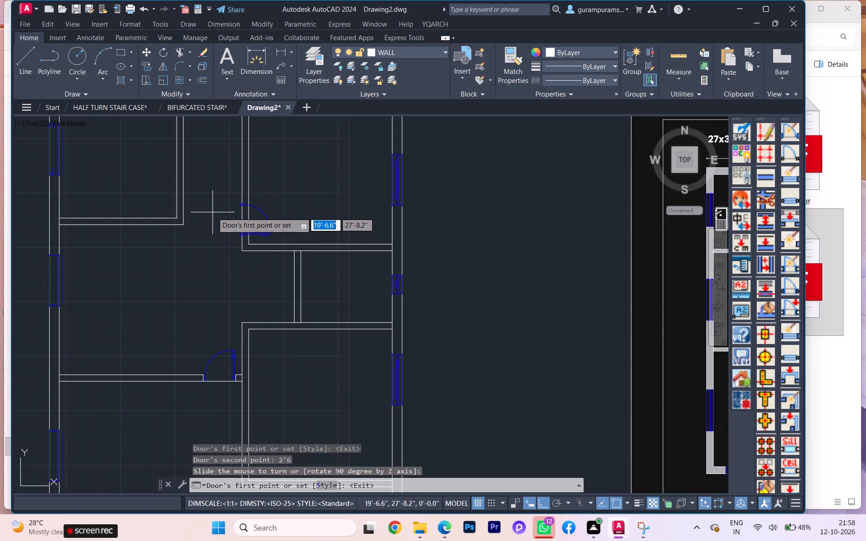
# Draw a 2'6" door on the north line of Bedroom-2's north wall near its west corner, hinged west and opening south.
pyautogui.scroll(-1, 220, 192)
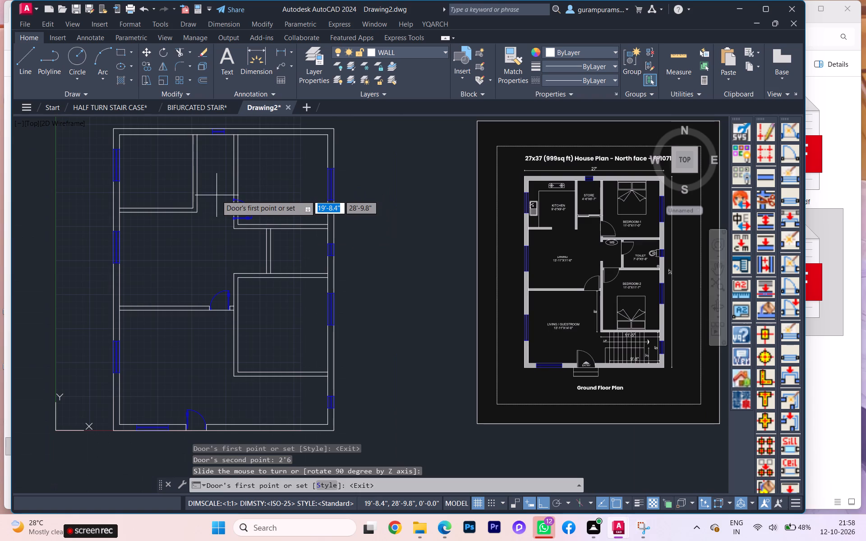
pyautogui.scroll(-1, 279, 80)
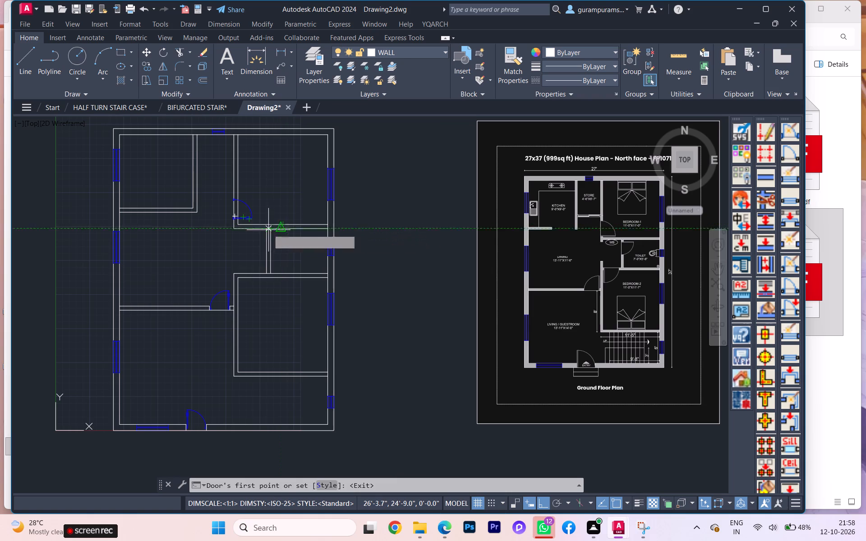
pyautogui.scroll(1, 265, 233)
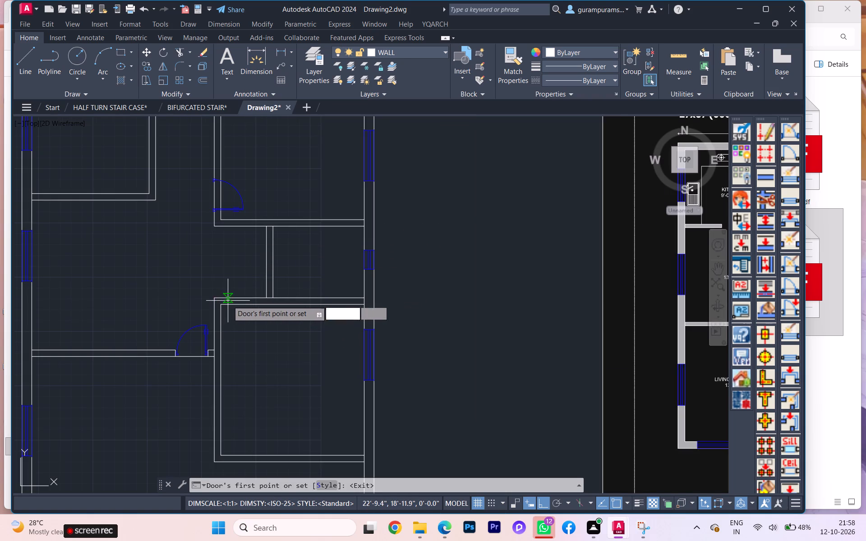
pyautogui.scroll(2, 226, 296)
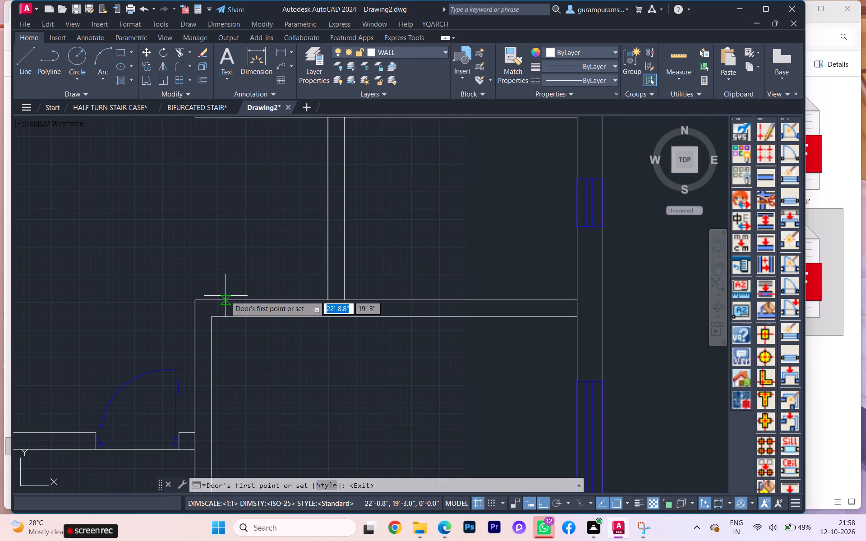
pyautogui.click(224, 301)
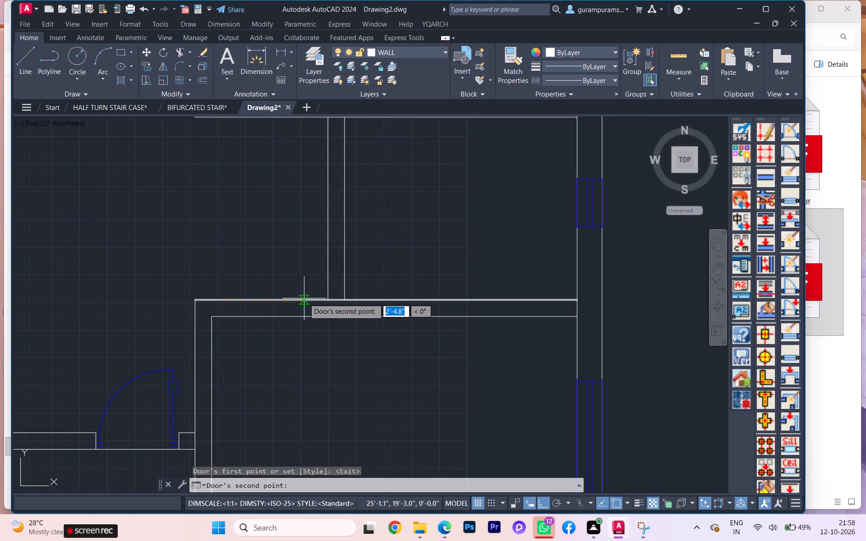
pyautogui.write("2'6")
pyautogui.press('Return')
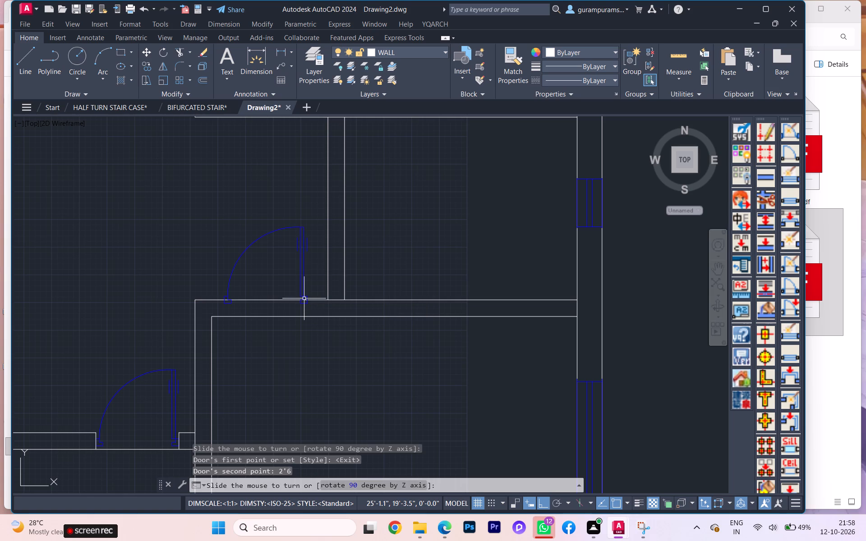
pyautogui.click(239, 339)
pyautogui.scroll(-2, 236, 329)
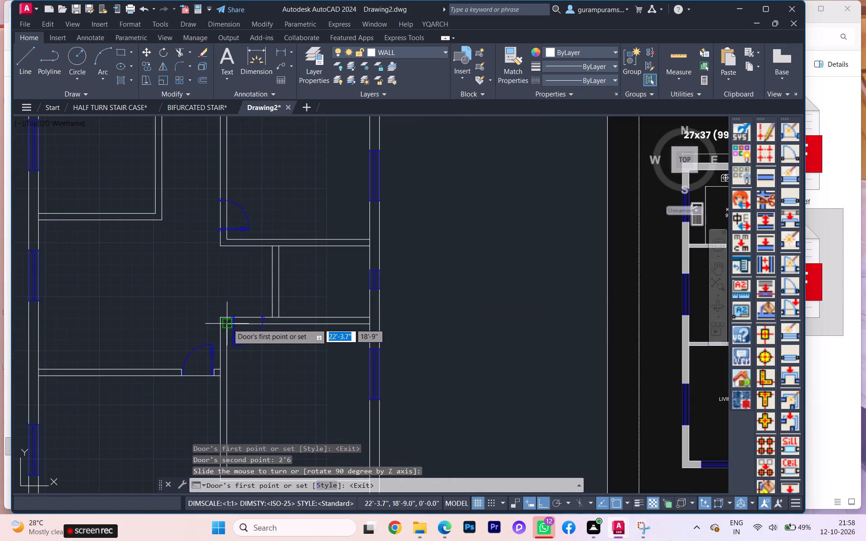
pyautogui.press('Escape')
# Move Bedroom-2's door about 3.6" south so its frame sits within the north wall's thickness.
pyautogui.scroll(2, 251, 330)
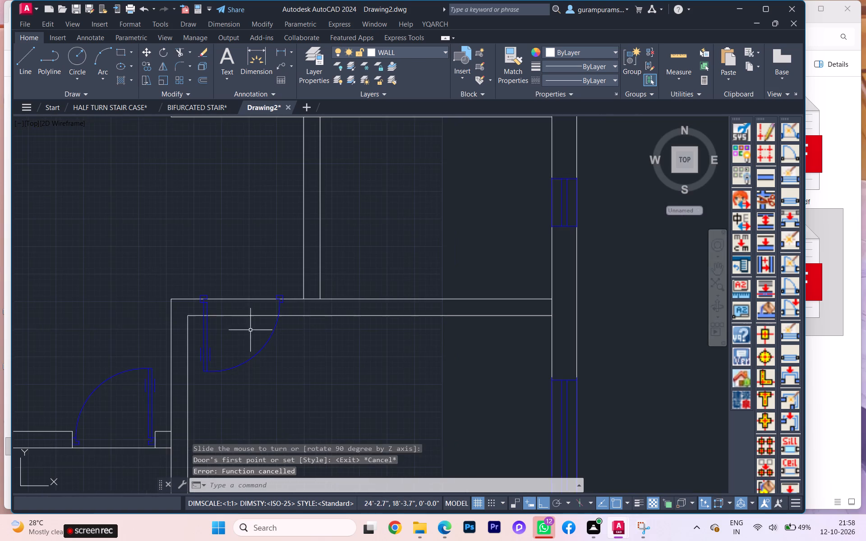
pyautogui.scroll(2, 220, 318)
pyautogui.click(182, 288)
pyautogui.click(171, 277)
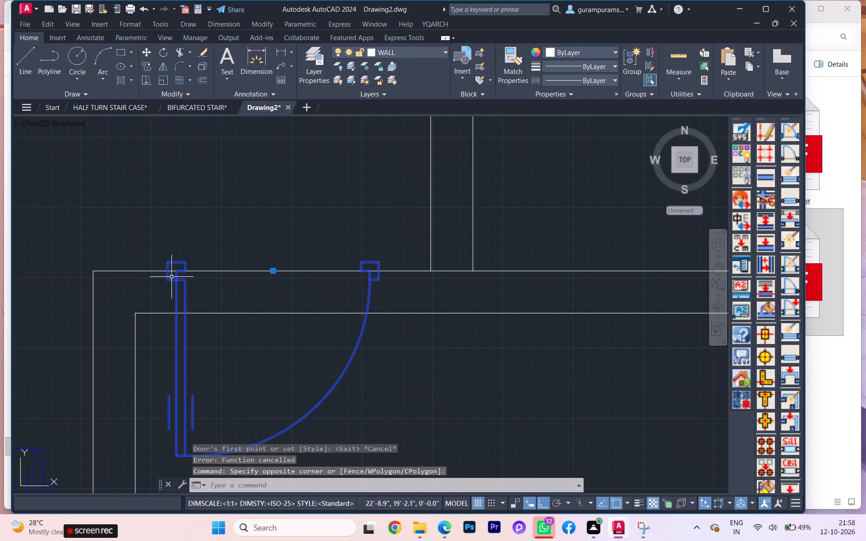
pyautogui.press('m')
pyautogui.press('Return')
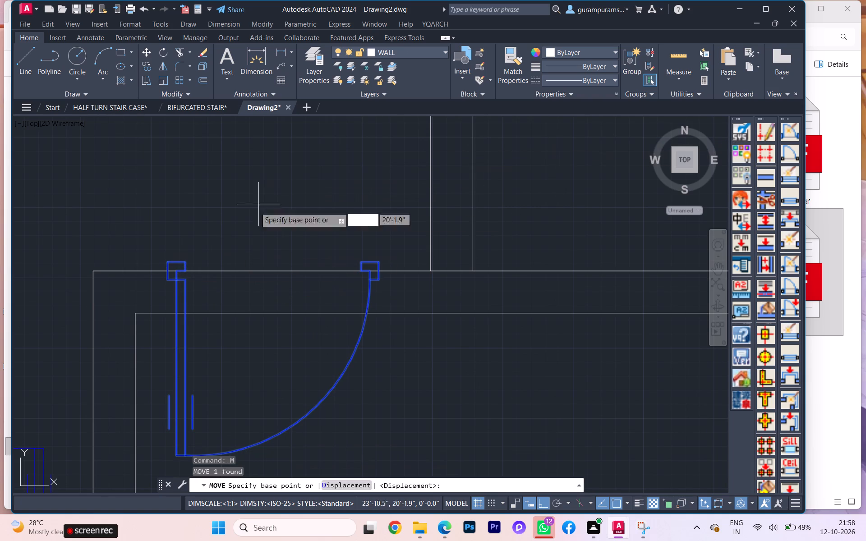
pyautogui.click(167, 263)
pyautogui.click(170, 288)
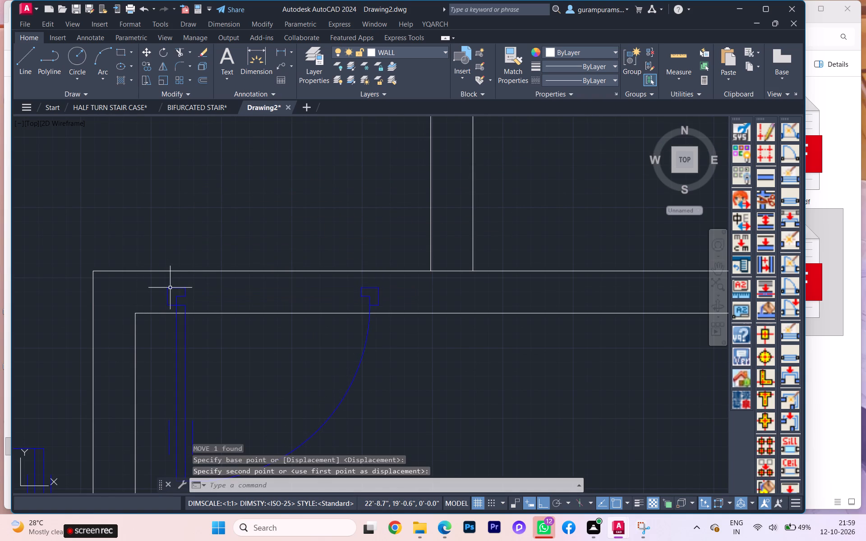
# Draw jamb lines across Bedroom-2's north wall at the west and east ends of the door frame.
pyautogui.press('l')
pyautogui.press('Return')
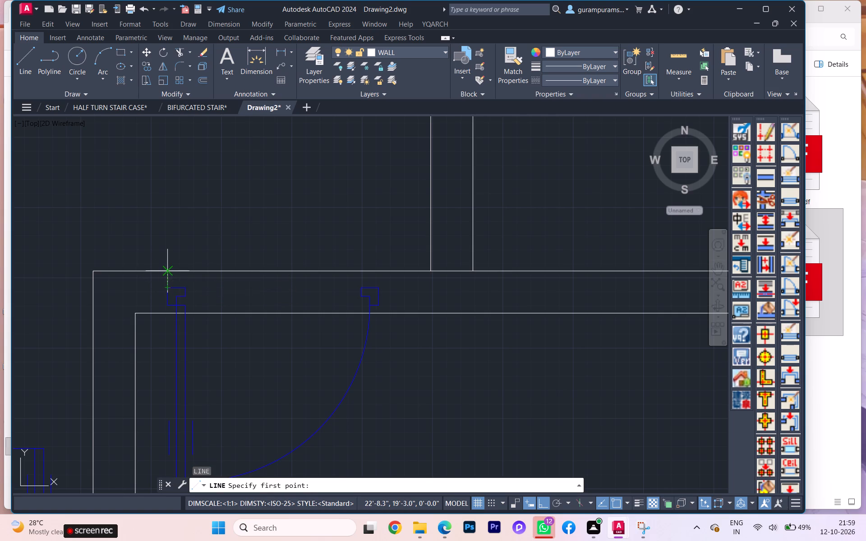
pyautogui.click(165, 271)
pyautogui.click(166, 312)
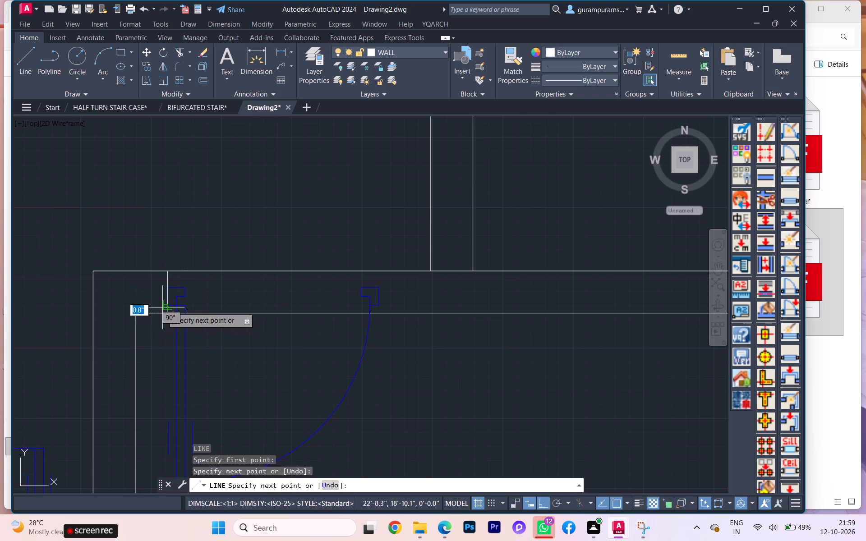
pyautogui.press('Escape')
pyautogui.press('space')
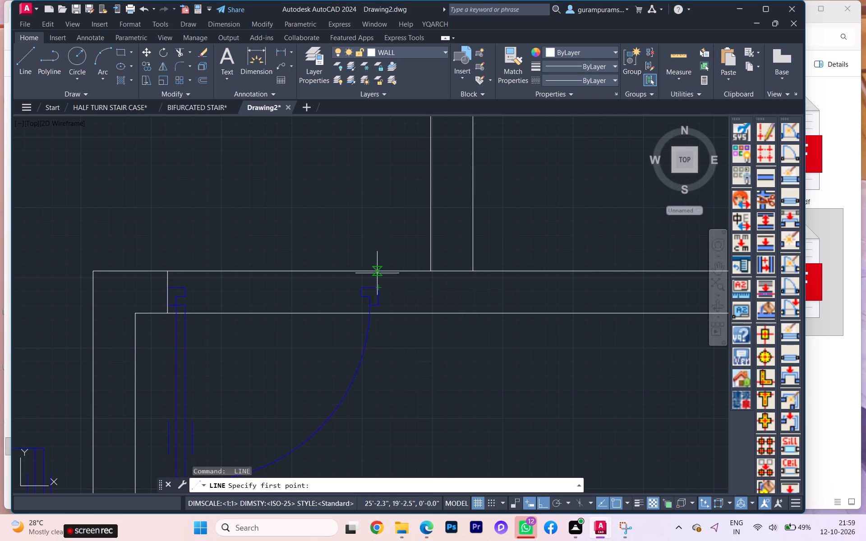
pyautogui.click(379, 271)
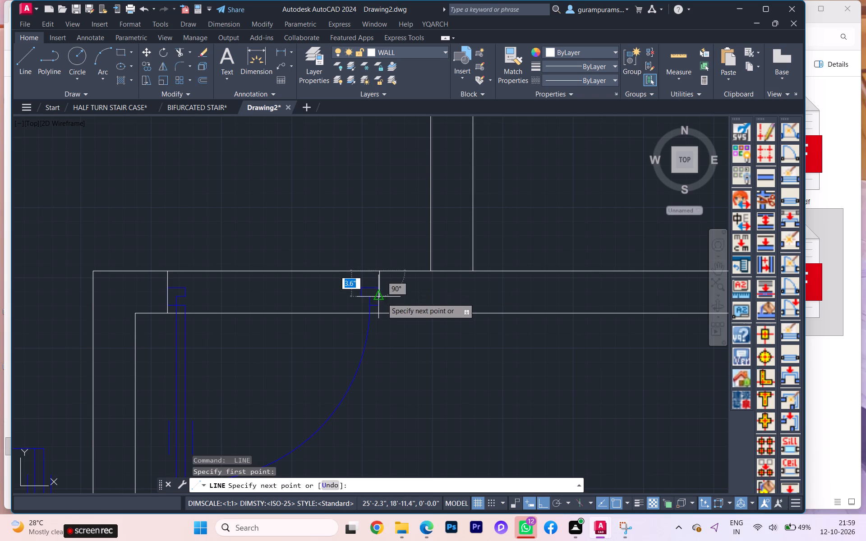
pyautogui.click(379, 314)
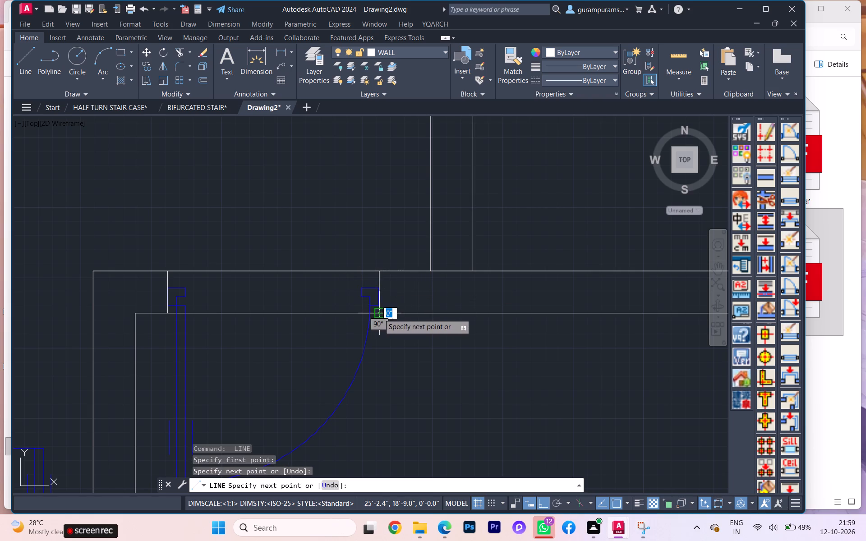
pyautogui.press('space')
# Trim the south line of Bedroom-2's north wall between the two jamb lines, including the leftover stubs at the frame.
pyautogui.write('TR')
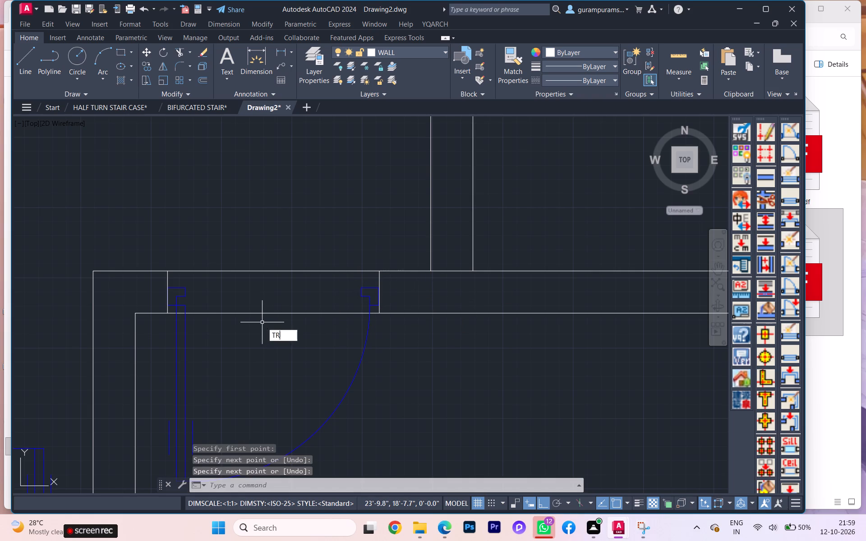
pyautogui.press('Return')
pyautogui.click(260, 319)
pyautogui.click(264, 306)
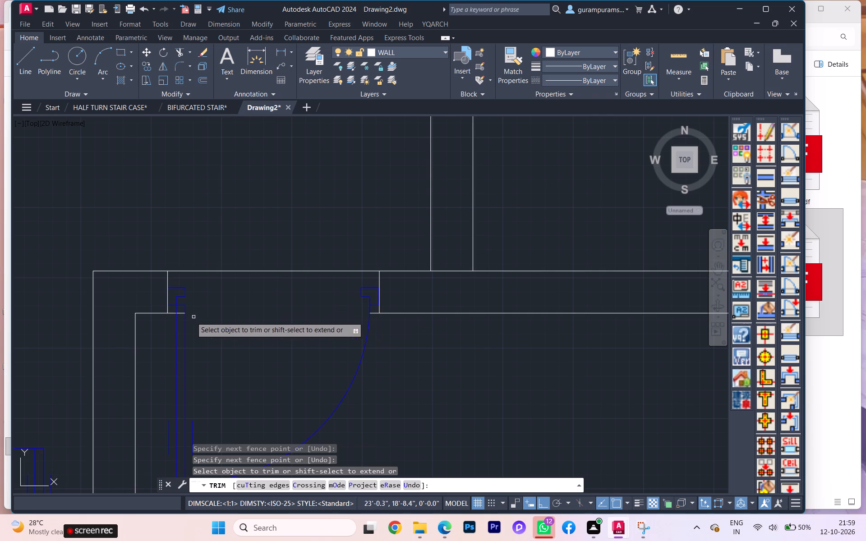
pyautogui.scroll(1, 178, 316)
pyautogui.click(181, 312)
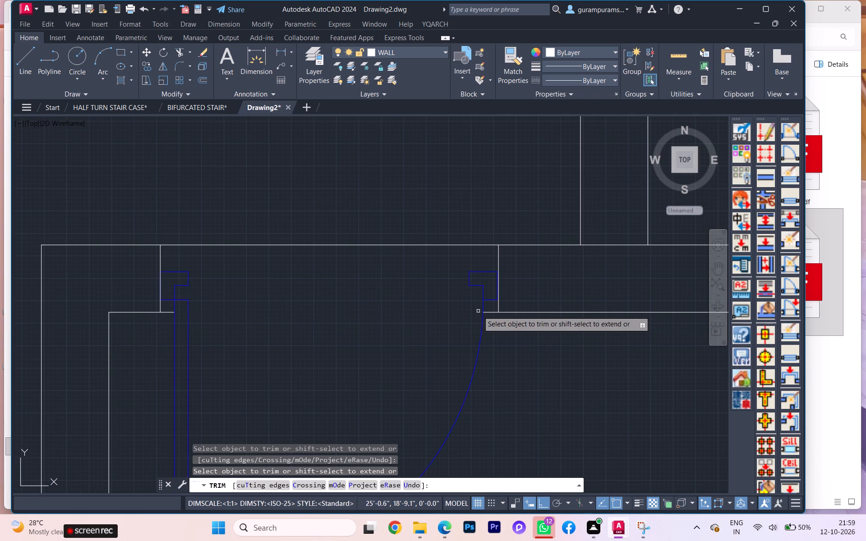
pyautogui.scroll(-1, 335, 303)
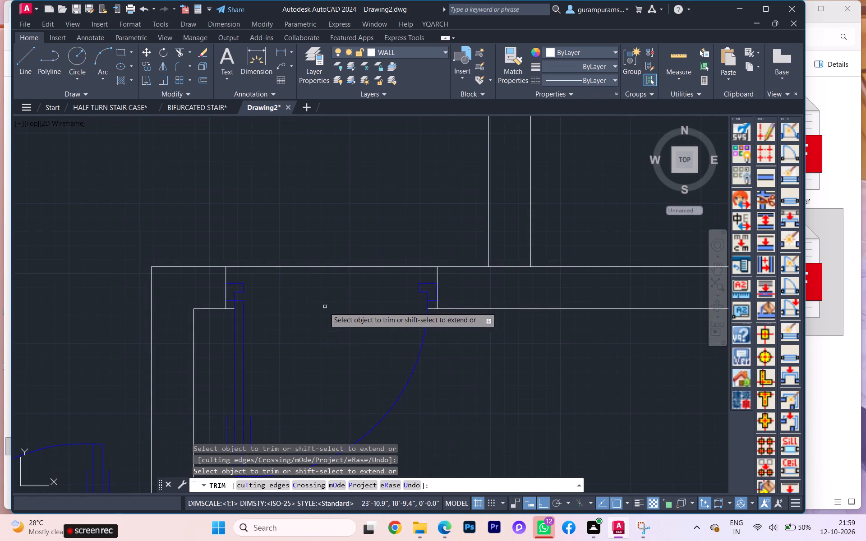
pyautogui.scroll(1, 445, 326)
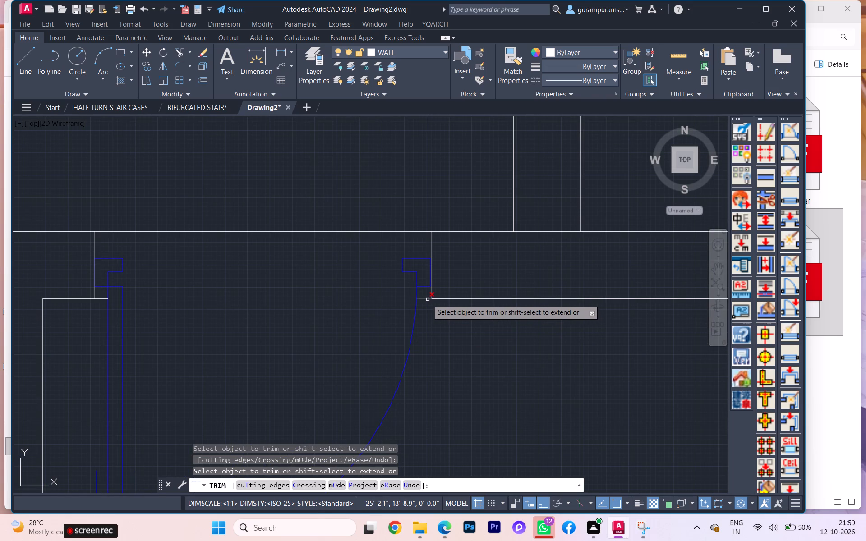
pyautogui.click(428, 299)
pyautogui.click(104, 299)
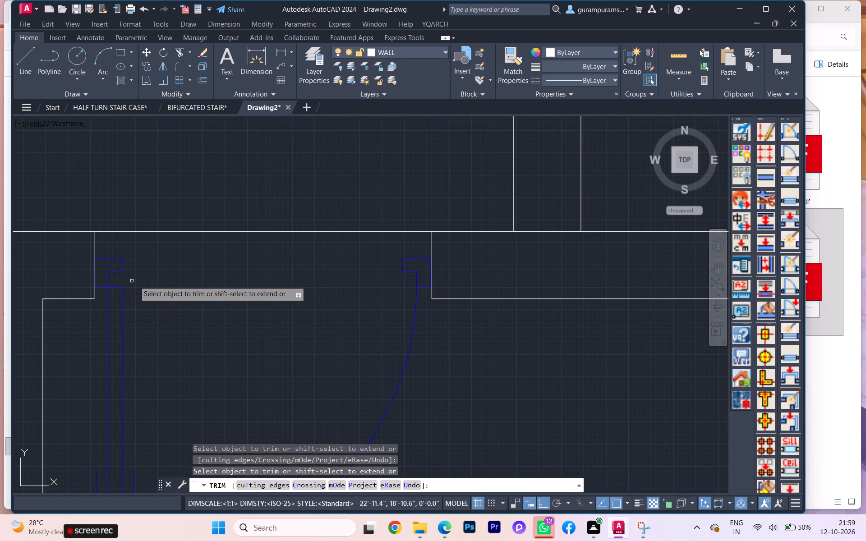
pyautogui.scroll(-4, 144, 281)
pyautogui.scroll(-1, 184, 197)
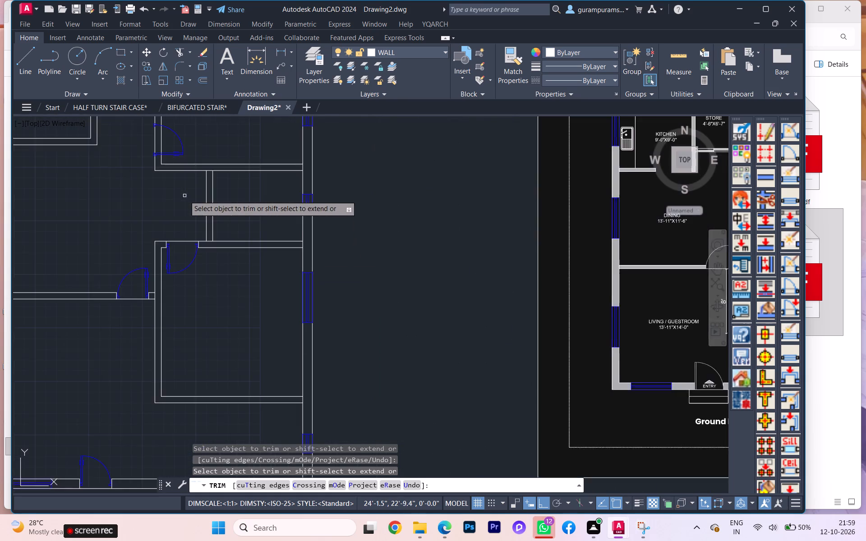
pyautogui.moveTo(184, 196); pyautogui.dragTo(185, 286, button='middle')
pyautogui.scroll(2, 149, 236)
pyautogui.scroll(-2, 149, 236)
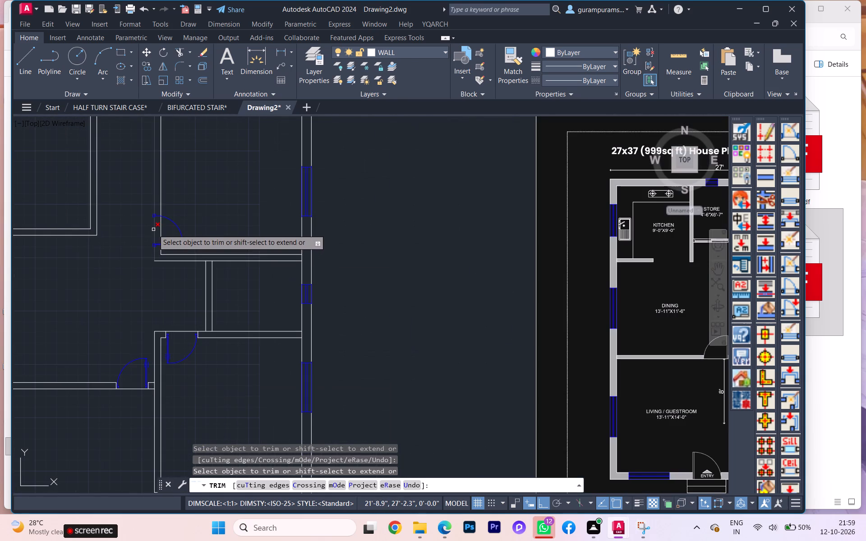
pyautogui.press('Escape')
# Move Bedroom-1's door about 3.9" east so its frame sits within the west wall's thickness.
pyautogui.scroll(1, 161, 211)
pyautogui.click(178, 262)
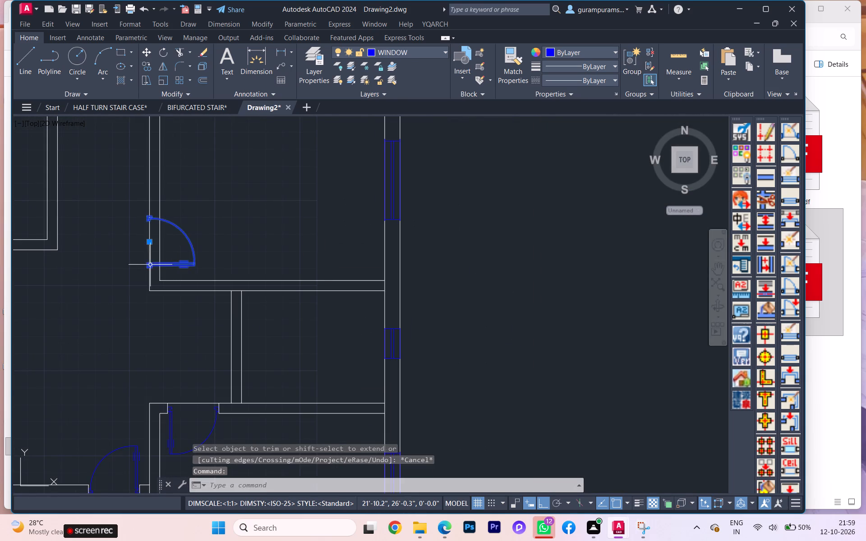
pyautogui.scroll(3, 140, 267)
pyautogui.scroll(-1, 158, 266)
pyautogui.moveTo(159, 266); pyautogui.dragTo(200, 279, button='middle')
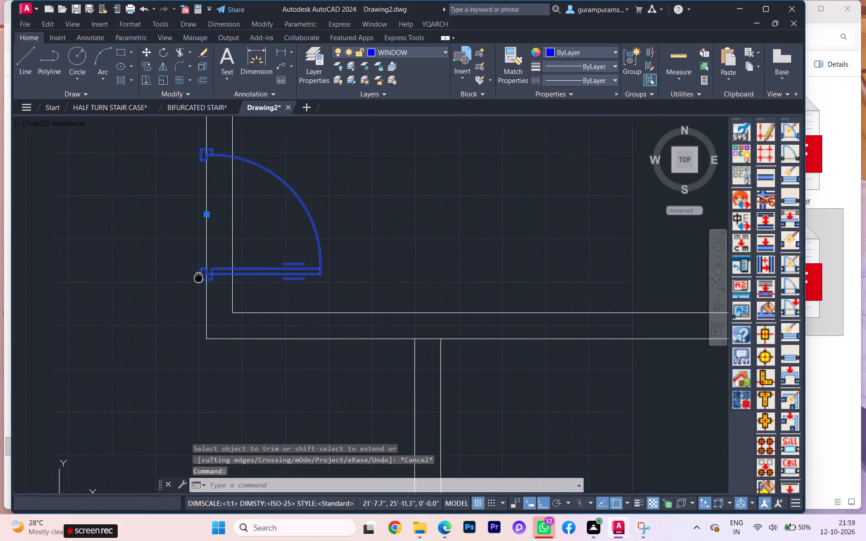
pyautogui.moveTo(200, 279); pyautogui.dragTo(201, 281, button='middle')
pyautogui.scroll(-1, 204, 276)
pyautogui.scroll(-2, 235, 248)
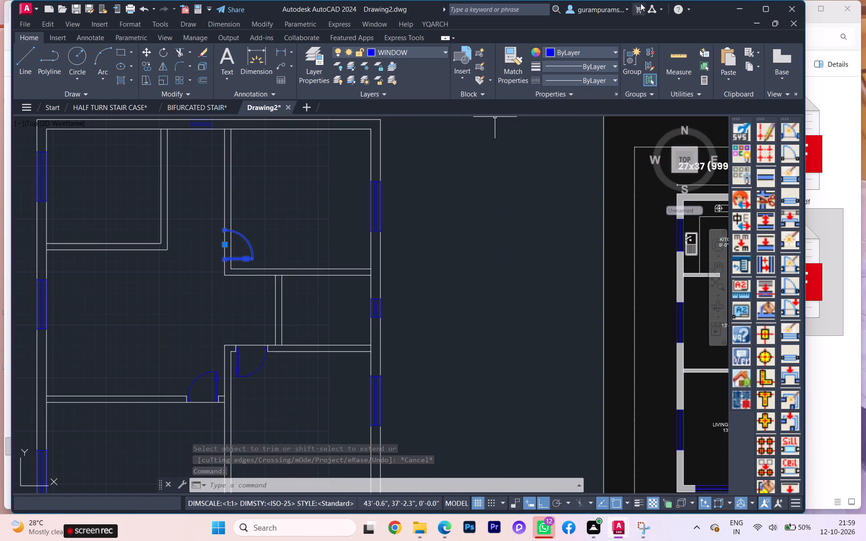
pyautogui.scroll(2, 231, 230)
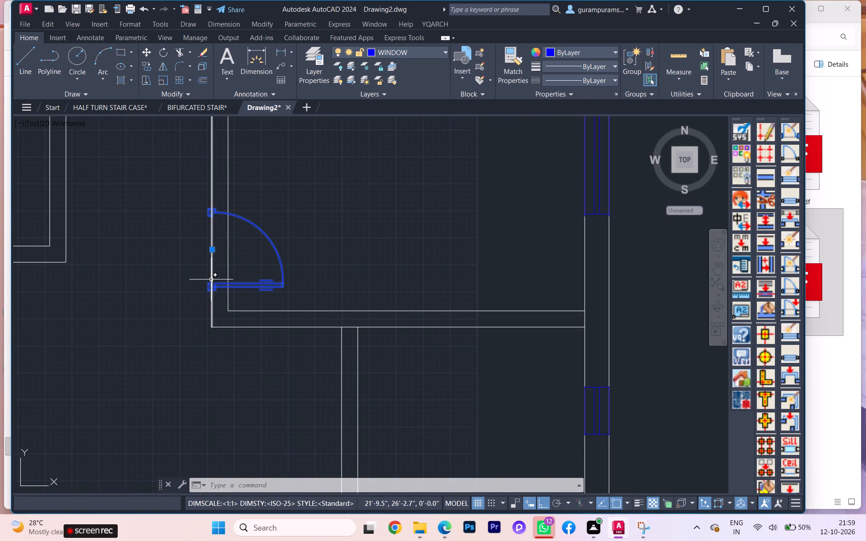
pyautogui.scroll(2, 210, 281)
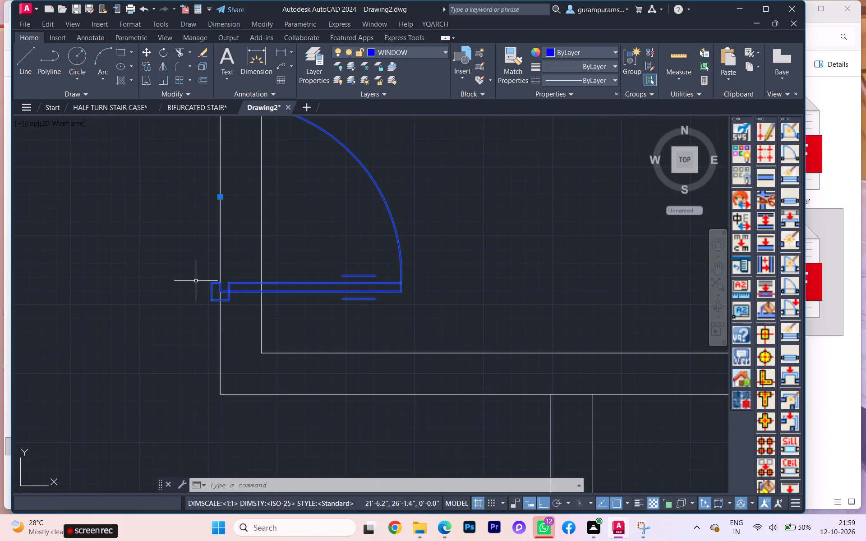
pyautogui.press('m')
pyautogui.press('Return')
pyautogui.scroll(1, 203, 277)
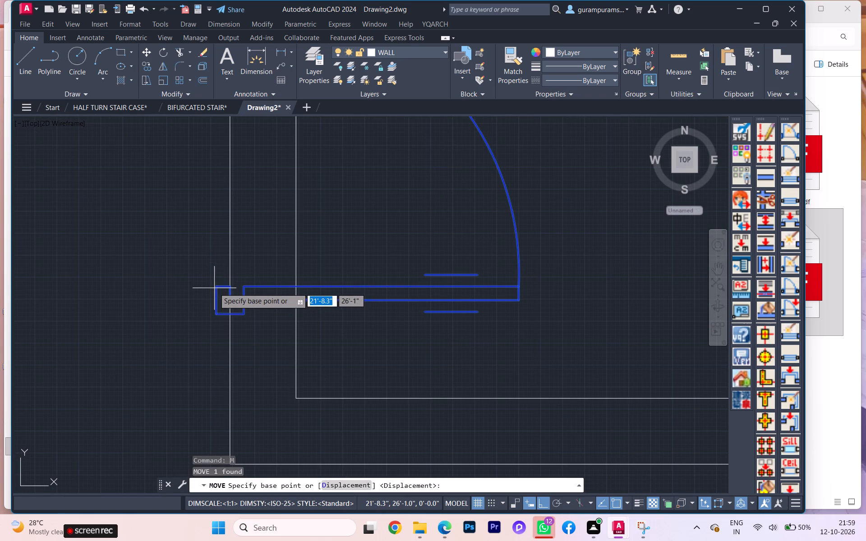
pyautogui.click(216, 287)
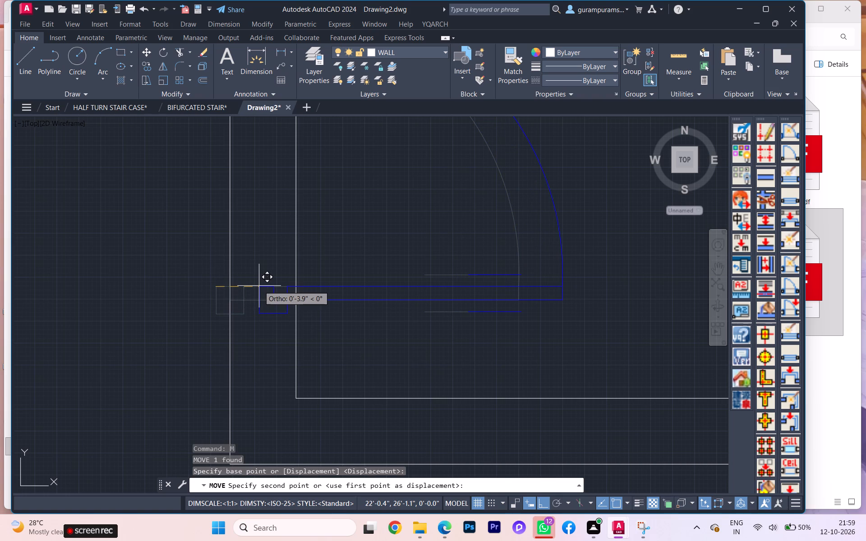
pyautogui.click(259, 286)
# Draw a 6" jamb line across Bedroom-1's west wall at the south end of the door frame.
pyautogui.press('l')
pyautogui.press('Return')
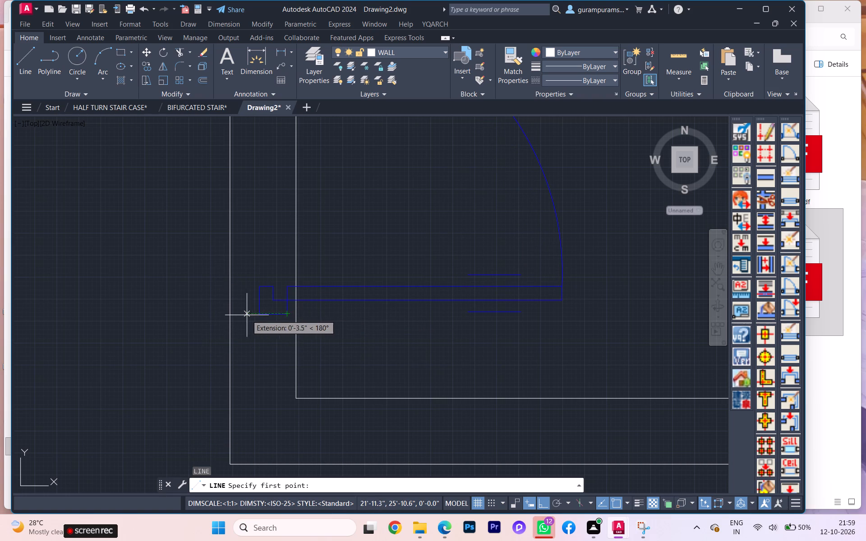
pyautogui.click(231, 315)
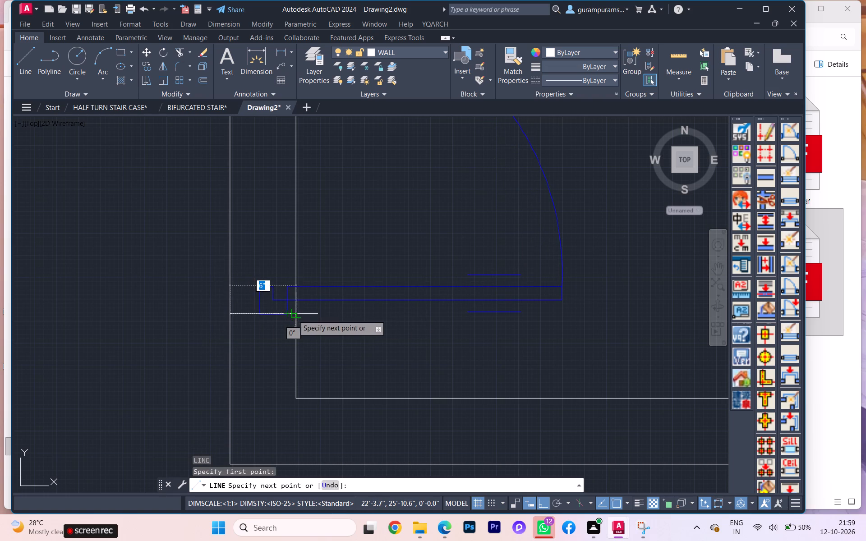
pyautogui.click(299, 315)
pyautogui.press('Escape')
pyautogui.scroll(-2, 295, 322)
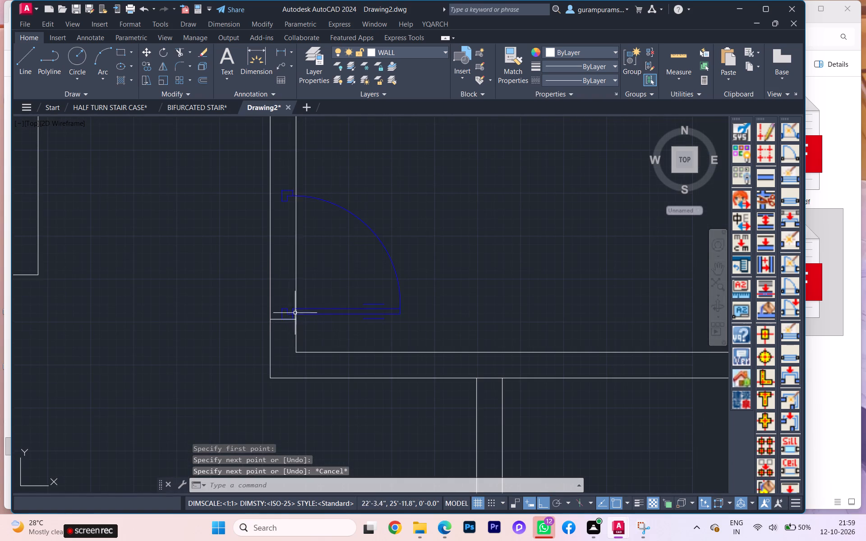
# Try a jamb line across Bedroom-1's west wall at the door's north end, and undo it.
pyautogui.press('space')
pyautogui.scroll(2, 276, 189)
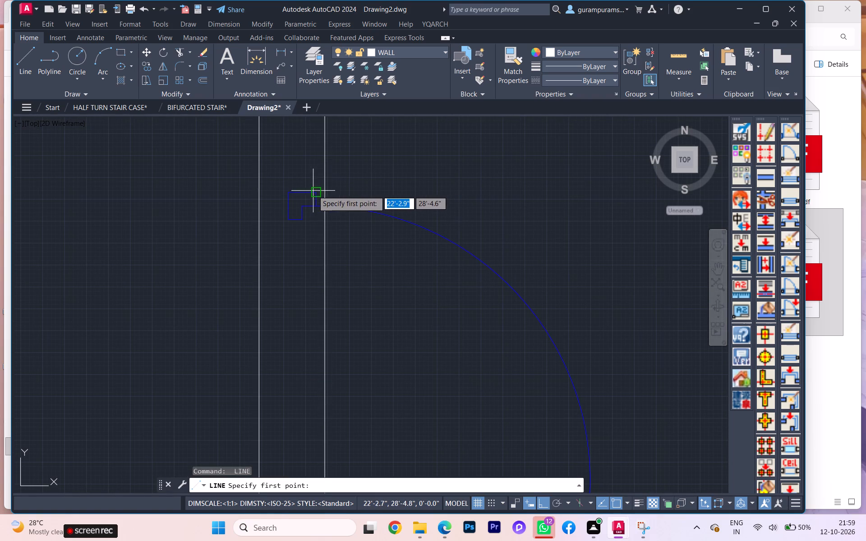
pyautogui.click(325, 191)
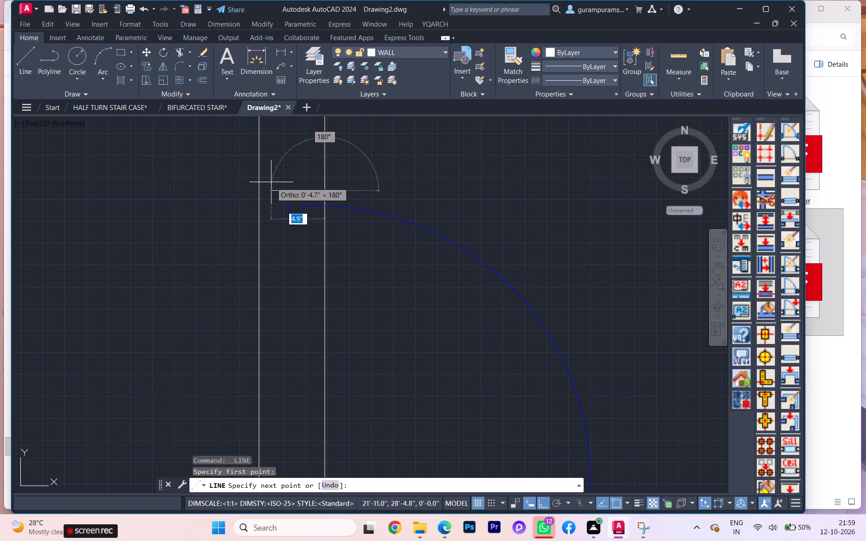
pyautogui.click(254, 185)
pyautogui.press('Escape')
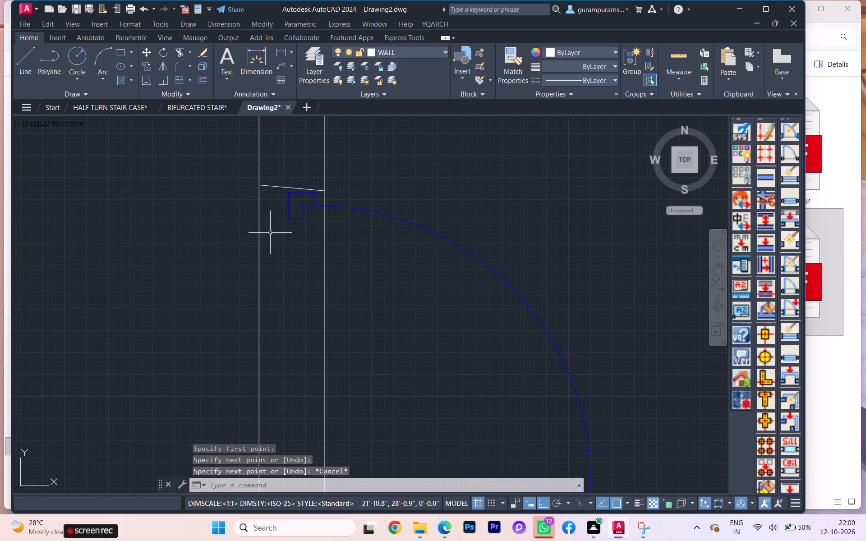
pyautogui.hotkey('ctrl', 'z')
# Draw a straight 6" jamb line across Bedroom-1's west wall at the north end of the door frame.
pyautogui.press('l')
pyautogui.press('Return')
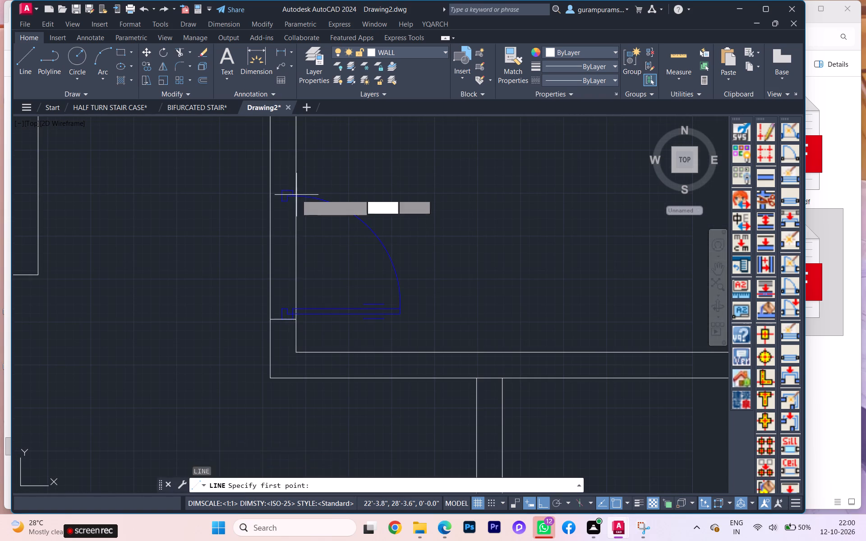
pyautogui.scroll(2, 302, 189)
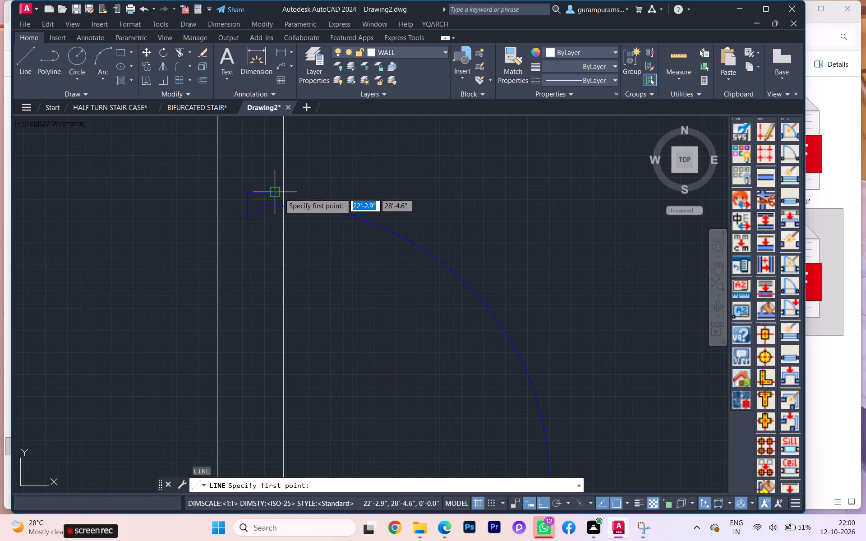
pyautogui.click(288, 193)
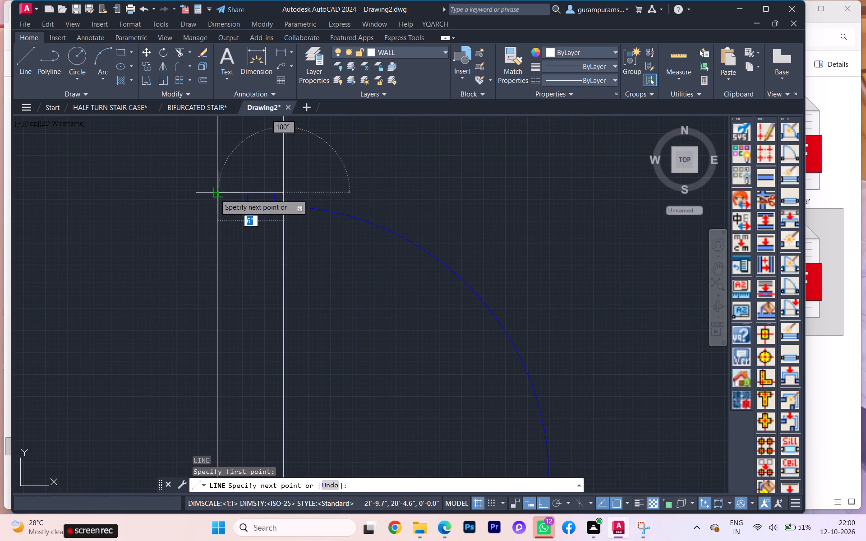
pyautogui.click(215, 194)
pyautogui.press('Escape')
pyautogui.scroll(-1, 250, 229)
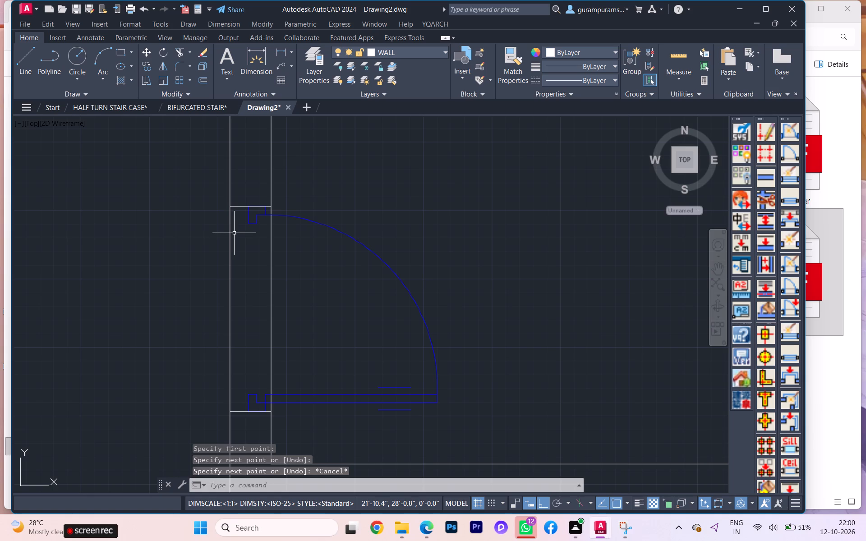
# Trim the east face line of Bedroom-1's west wall across the door opening, down to the south jamb line.
pyautogui.write('TR')
pyautogui.press('Return')
pyautogui.click(280, 252)
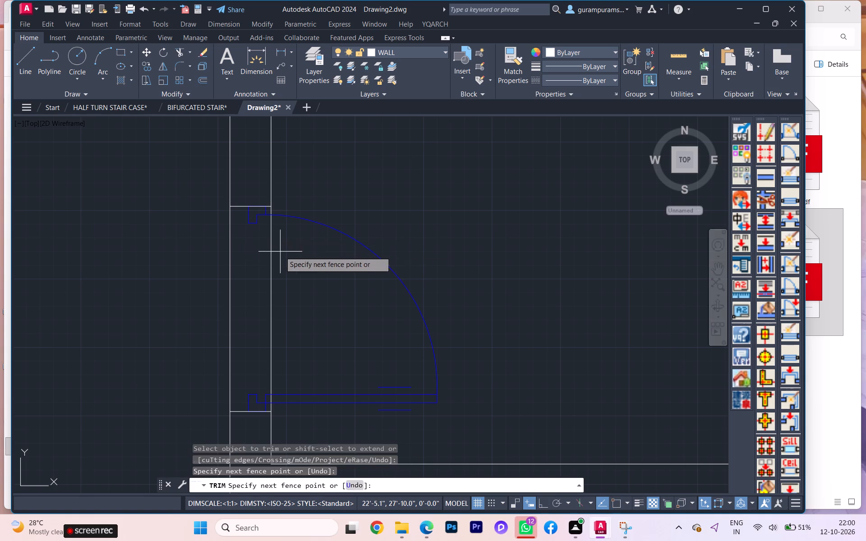
pyautogui.click(263, 256)
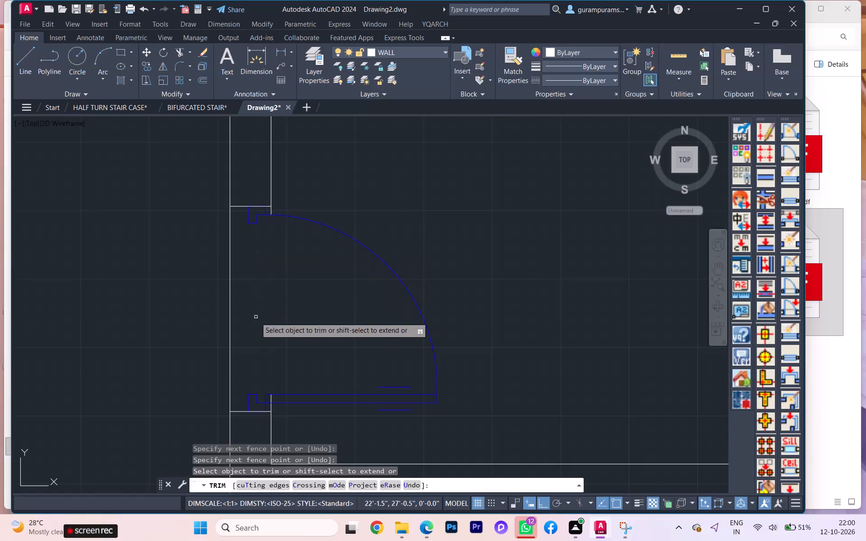
pyautogui.scroll(-2, 256, 318)
pyautogui.moveTo(257, 317); pyautogui.dragTo(256, 294, button='middle')
pyautogui.scroll(5, 267, 334)
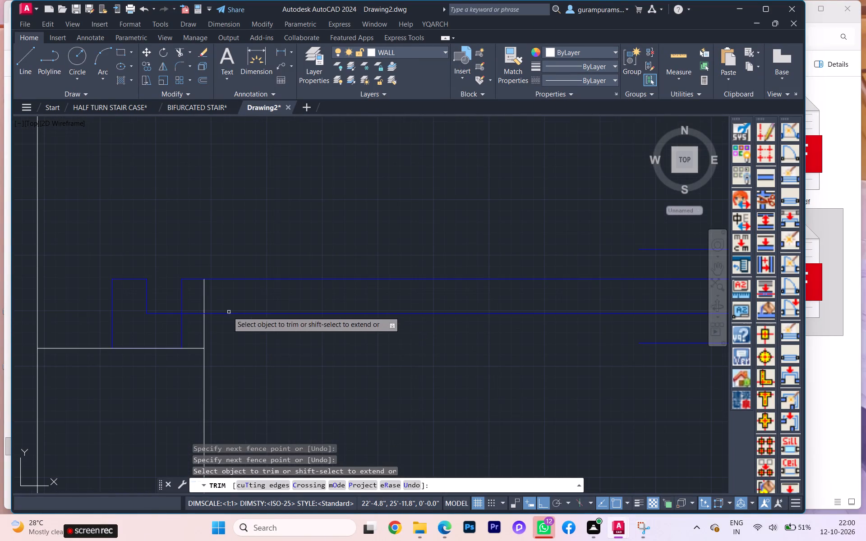
pyautogui.click(201, 296)
pyautogui.click(221, 294)
pyautogui.click(203, 327)
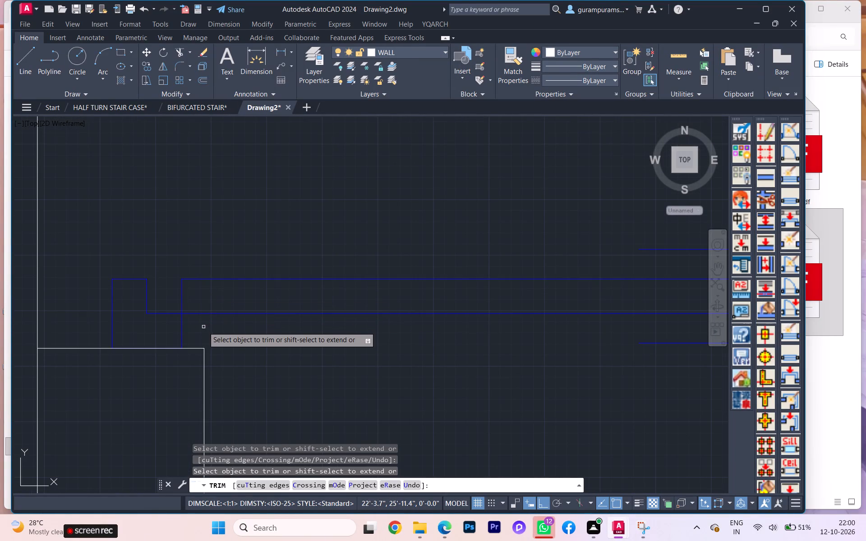
# Trim the leftover stub of the wall's east face line just below the north jamb of Bedroom-1's door.
pyautogui.scroll(-1, 216, 312)
pyautogui.scroll(2, 217, 311)
pyautogui.scroll(-1, 218, 311)
pyautogui.scroll(-4, 240, 215)
pyautogui.moveTo(232, 197); pyautogui.dragTo(208, 261, button='middle')
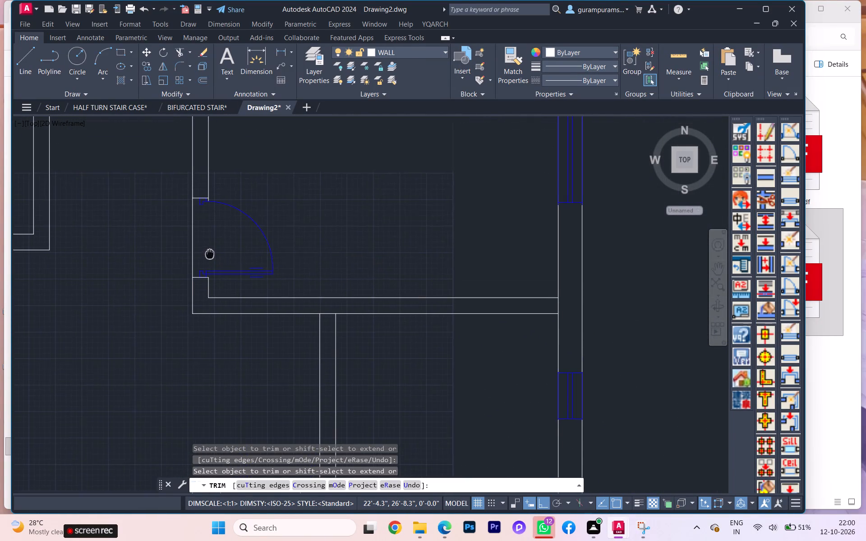
pyautogui.moveTo(208, 261); pyautogui.dragTo(207, 266, button='middle')
pyautogui.scroll(3, 213, 209)
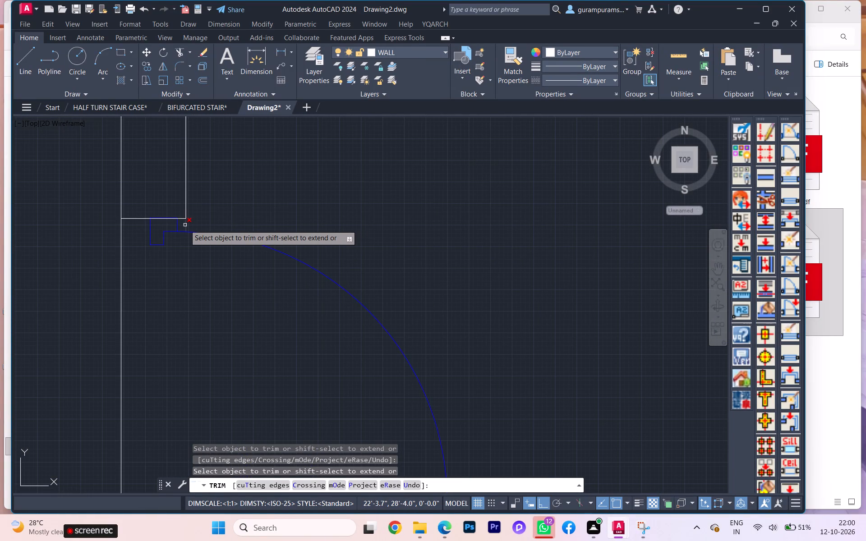
pyautogui.click(185, 225)
# Examine the doors placed in the plan against the reference drawing to identify the next door to add.
pyautogui.scroll(-3, 187, 222)
pyautogui.scroll(-2, 124, 227)
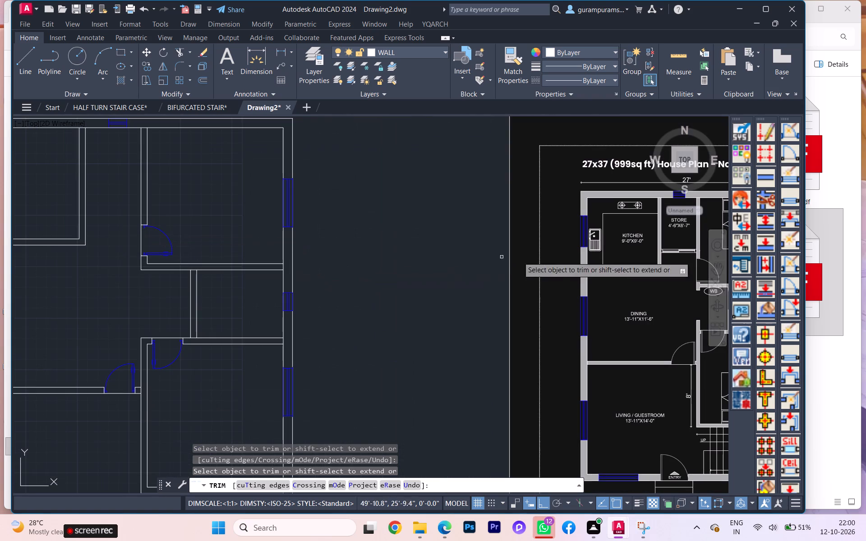
pyautogui.scroll(-1, 344, 245)
pyautogui.scroll(4, 154, 239)
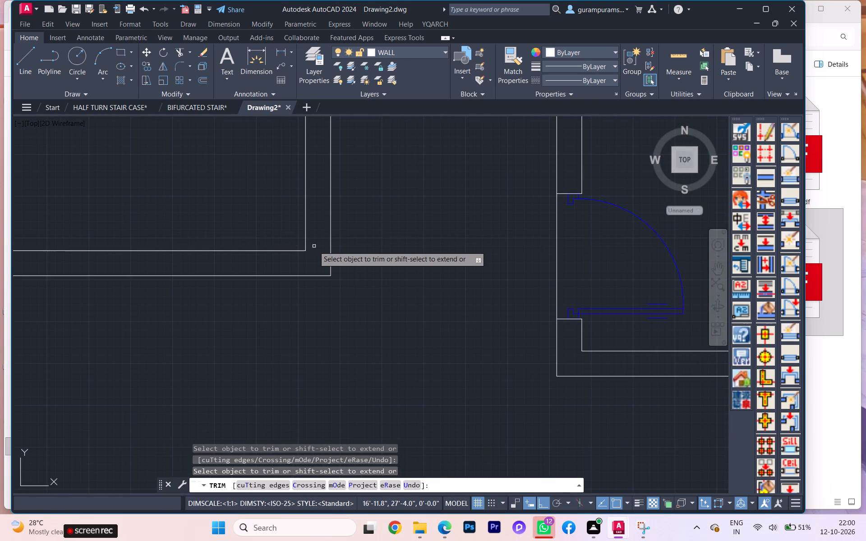
pyautogui.scroll(-1, 313, 243)
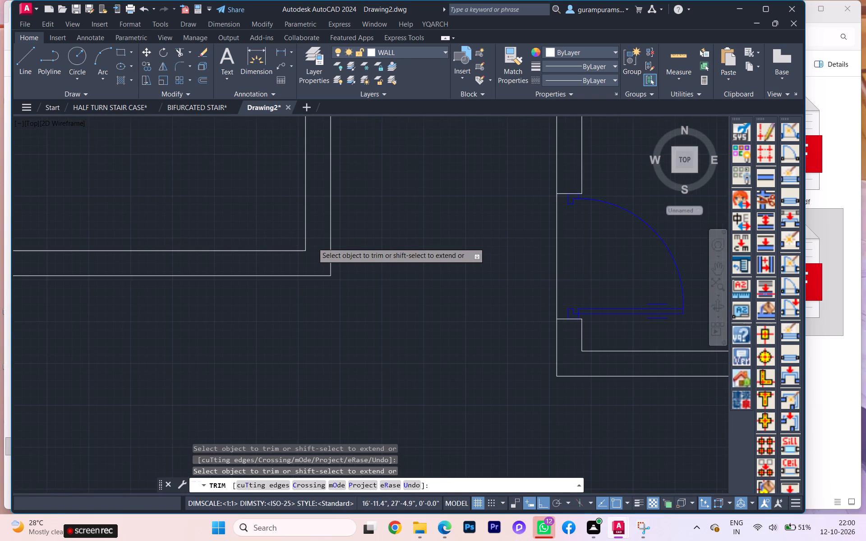
pyautogui.scroll(-1, 304, 243)
pyautogui.scroll(-2, 250, 247)
pyautogui.scroll(2, 319, 323)
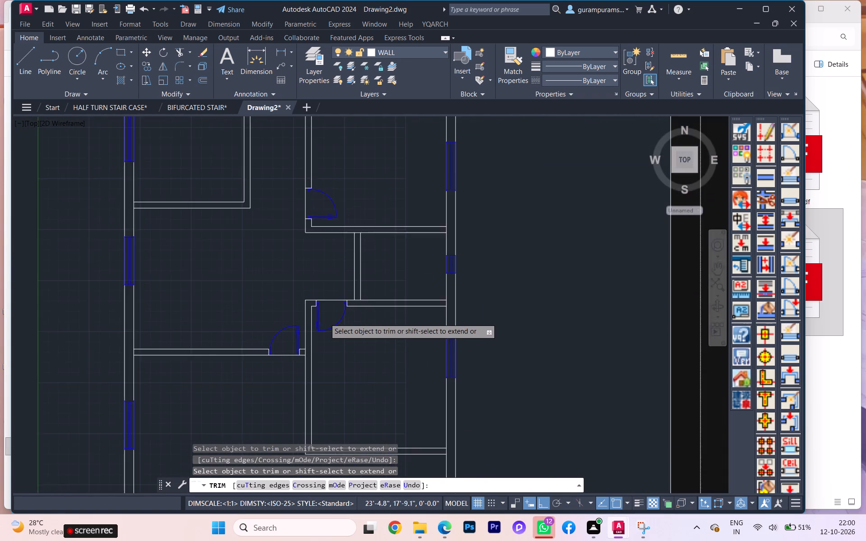
pyautogui.scroll(2, 336, 298)
pyautogui.scroll(-3, 313, 291)
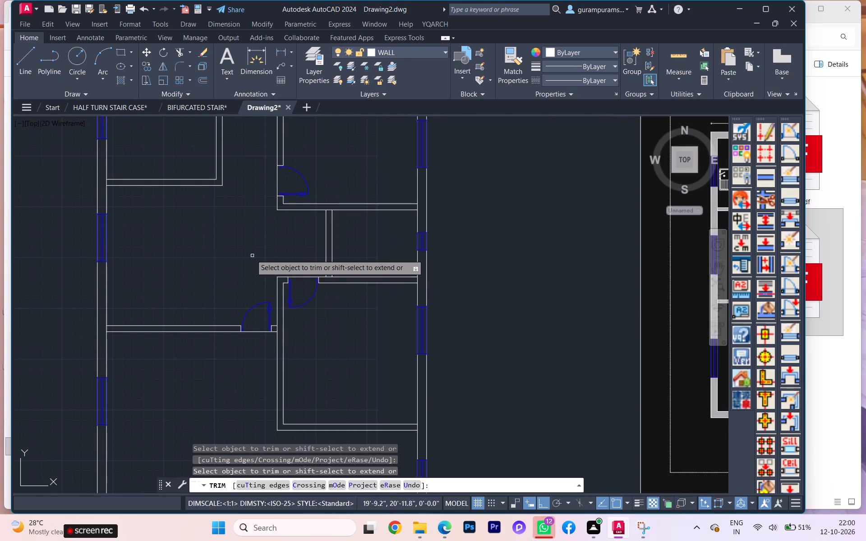
pyautogui.scroll(-1, 250, 254)
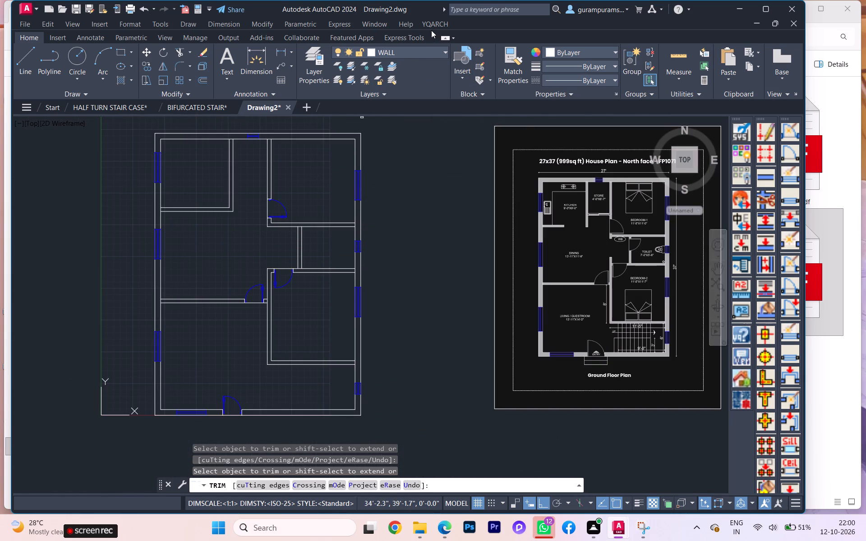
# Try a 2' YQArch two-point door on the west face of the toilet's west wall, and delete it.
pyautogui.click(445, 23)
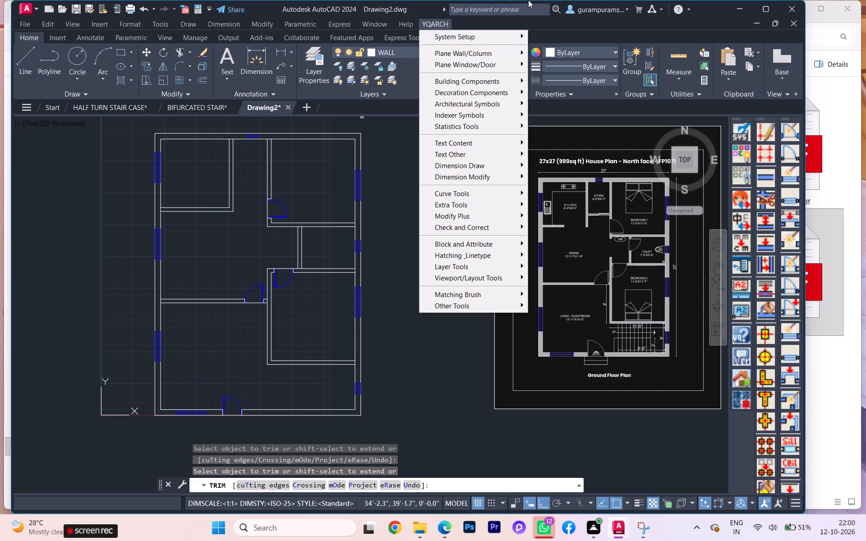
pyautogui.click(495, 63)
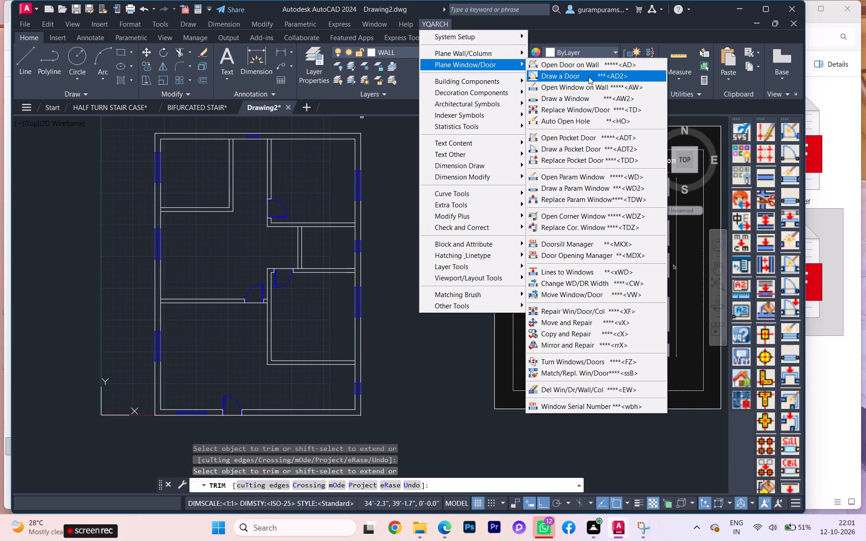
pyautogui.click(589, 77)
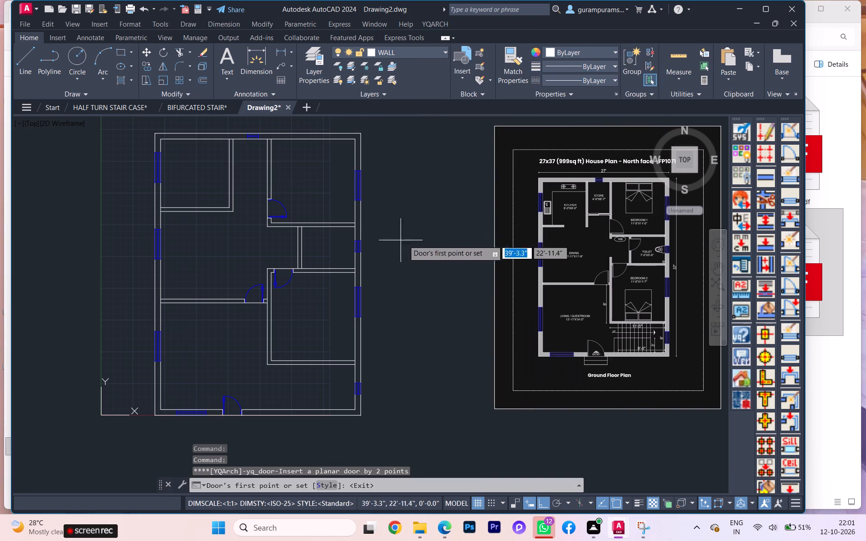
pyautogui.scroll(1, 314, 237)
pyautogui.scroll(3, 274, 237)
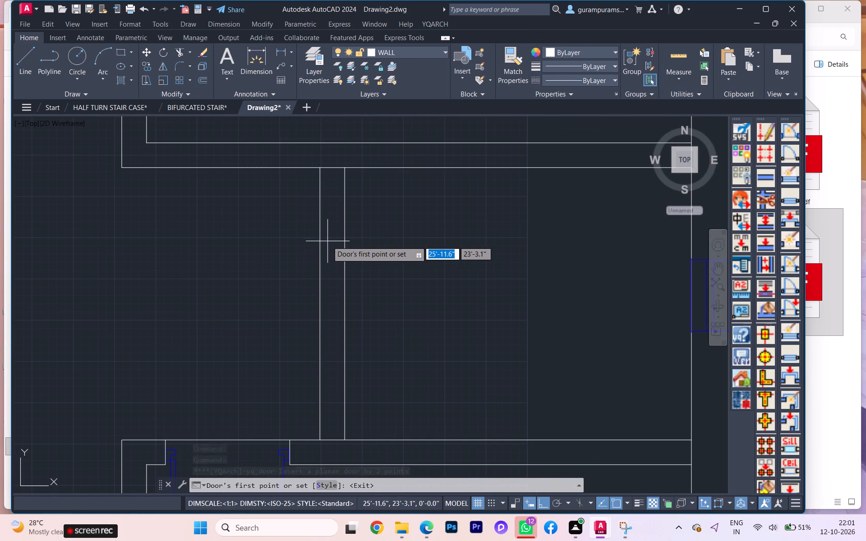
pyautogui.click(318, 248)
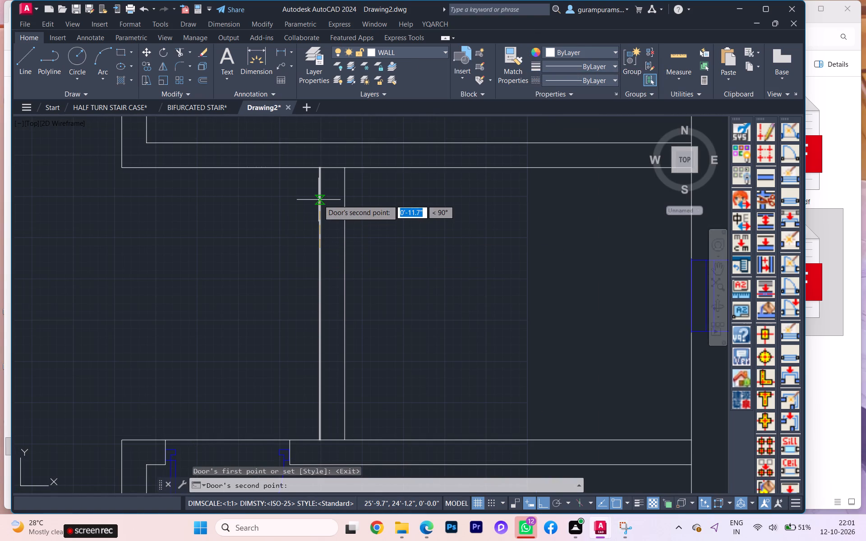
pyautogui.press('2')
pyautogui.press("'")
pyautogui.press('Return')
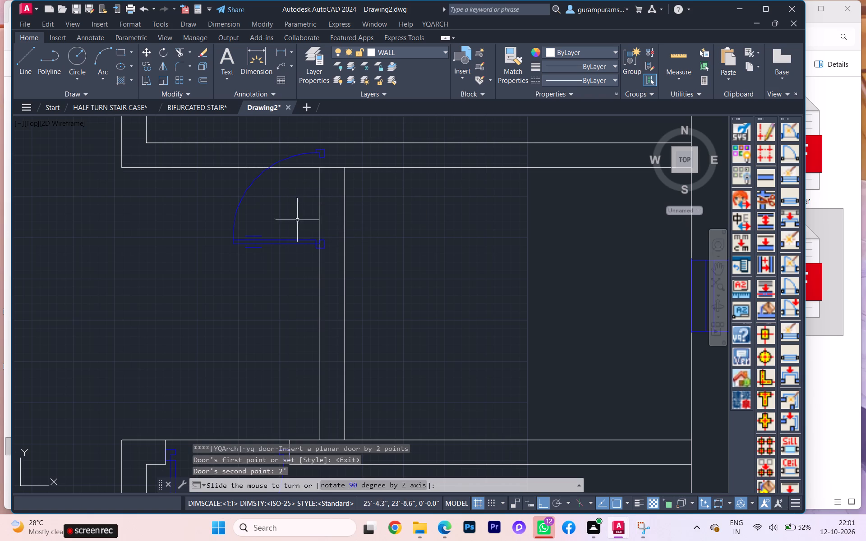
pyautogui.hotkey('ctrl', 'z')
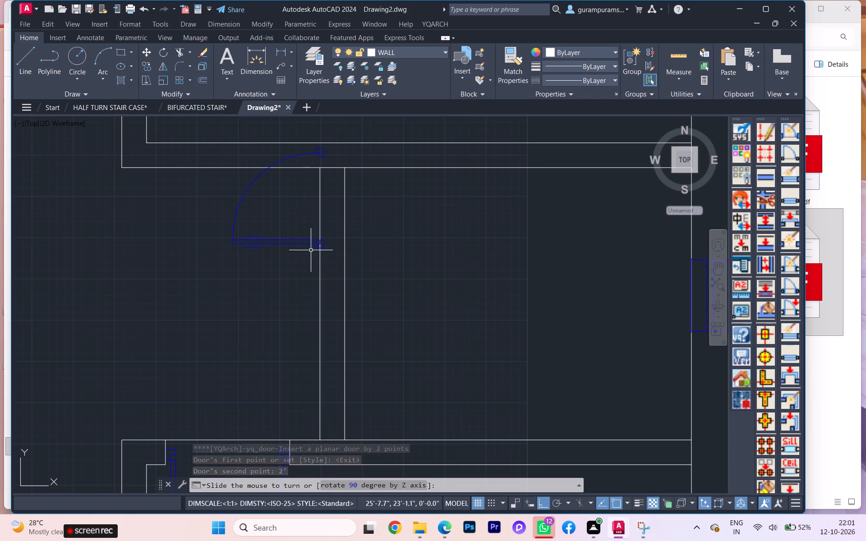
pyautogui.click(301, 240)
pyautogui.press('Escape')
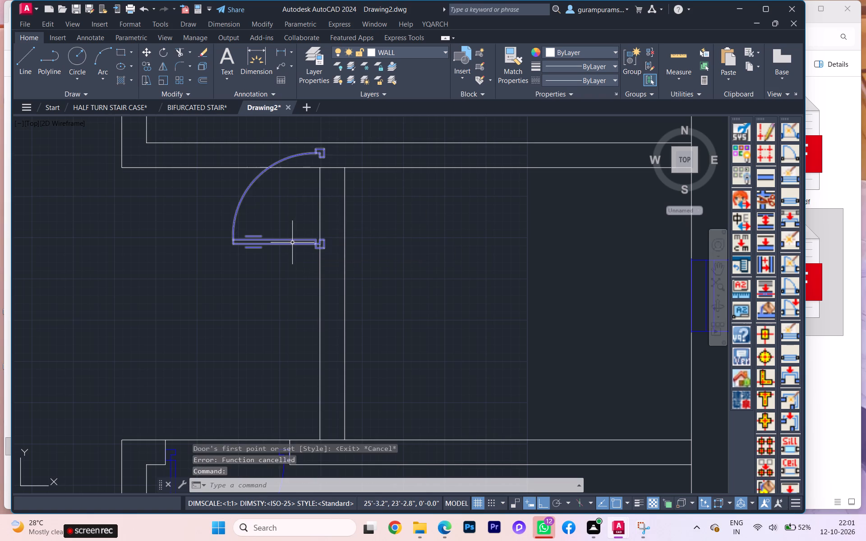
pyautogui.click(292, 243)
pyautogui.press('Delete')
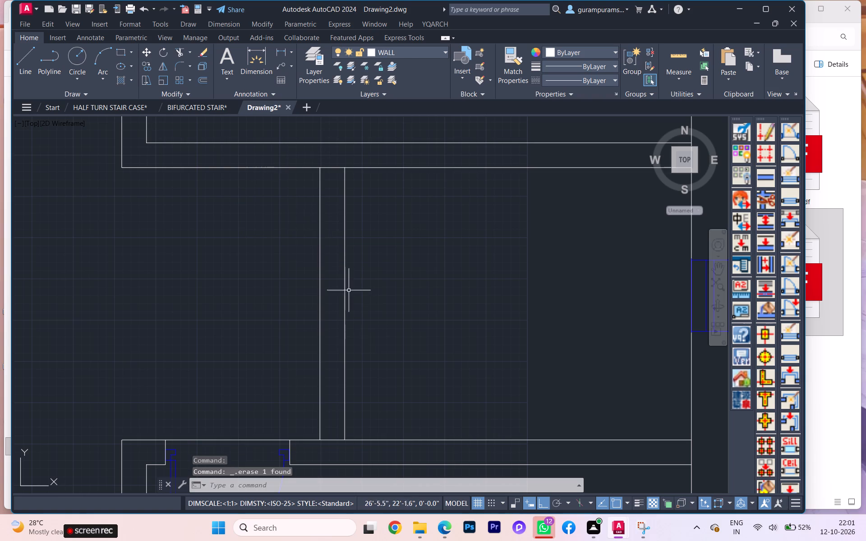
# Draw a 1'6" YQArch door in style DR_D01 on the toilet's west wall, hinged at the north end and swinging into the toilet.
pyautogui.click(428, 27)
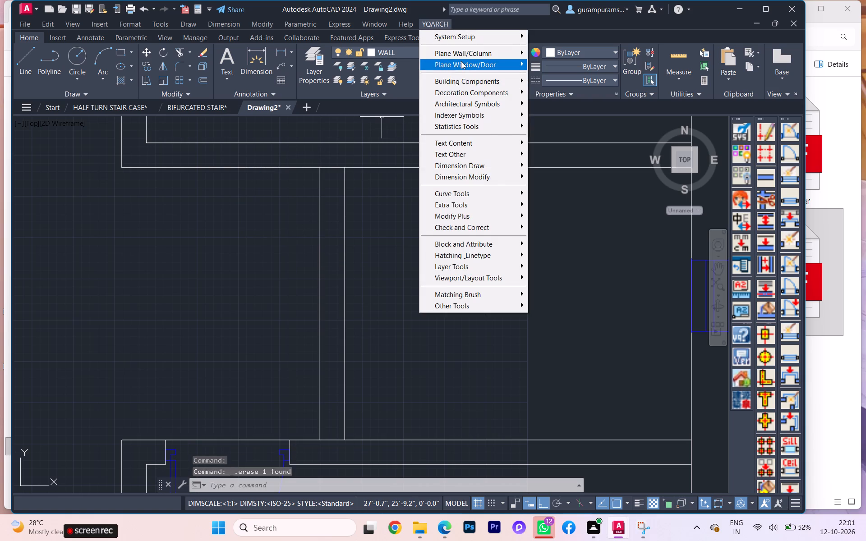
pyautogui.click(461, 61)
pyautogui.click(546, 81)
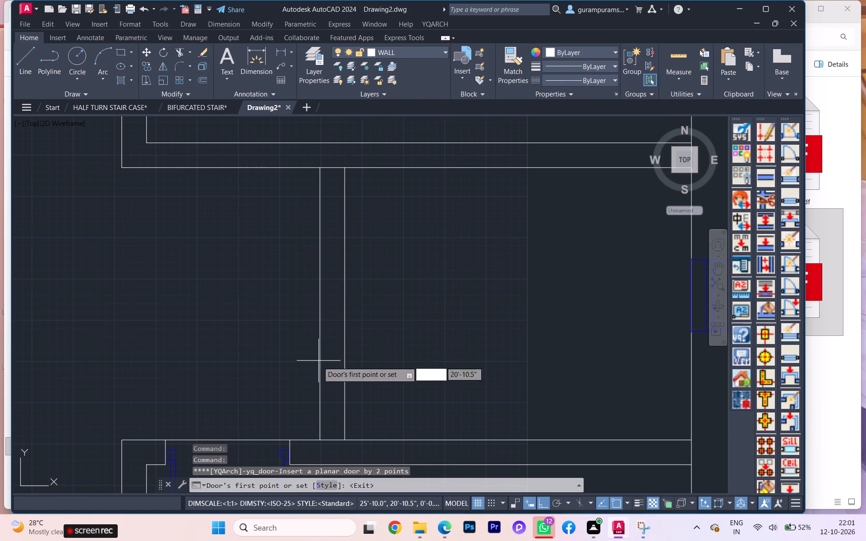
pyautogui.click(318, 484)
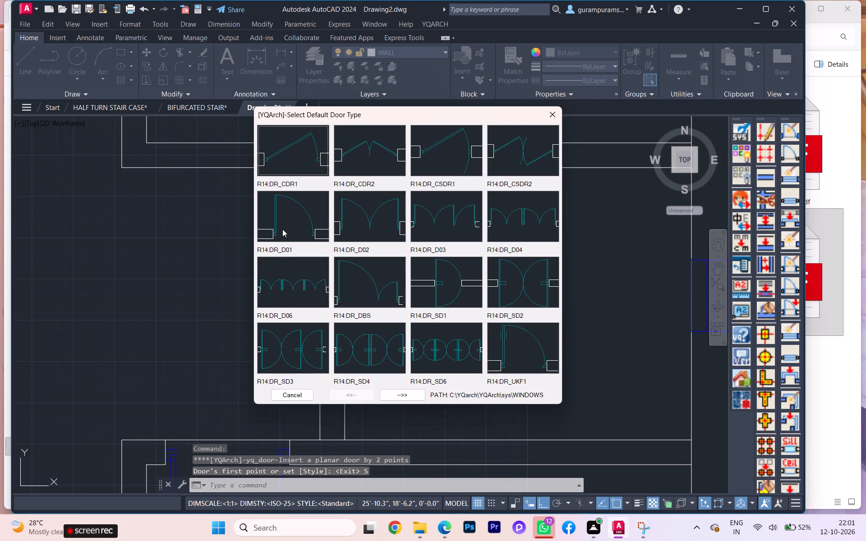
pyautogui.click(282, 229)
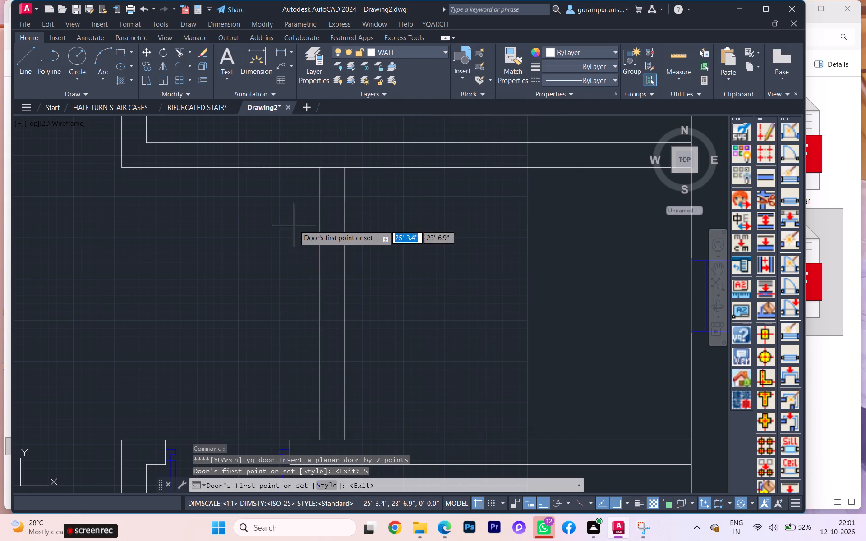
pyautogui.click(320, 237)
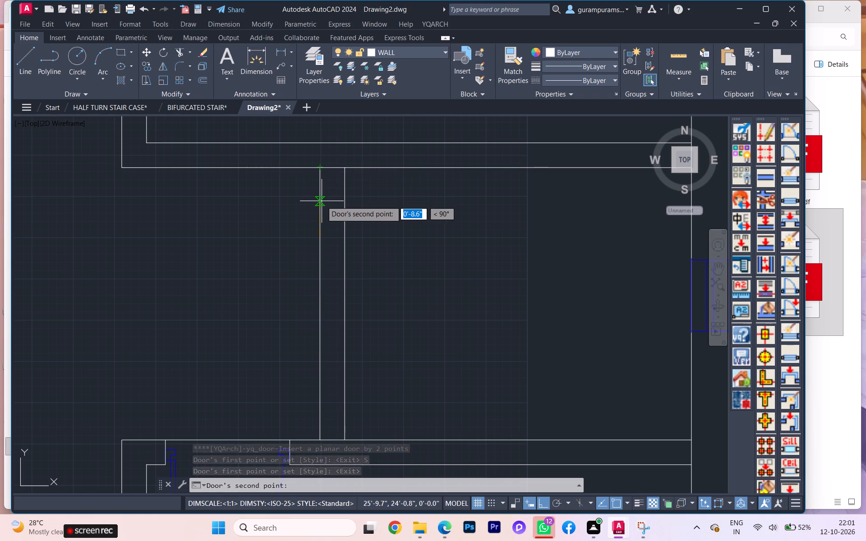
pyautogui.write("1'")
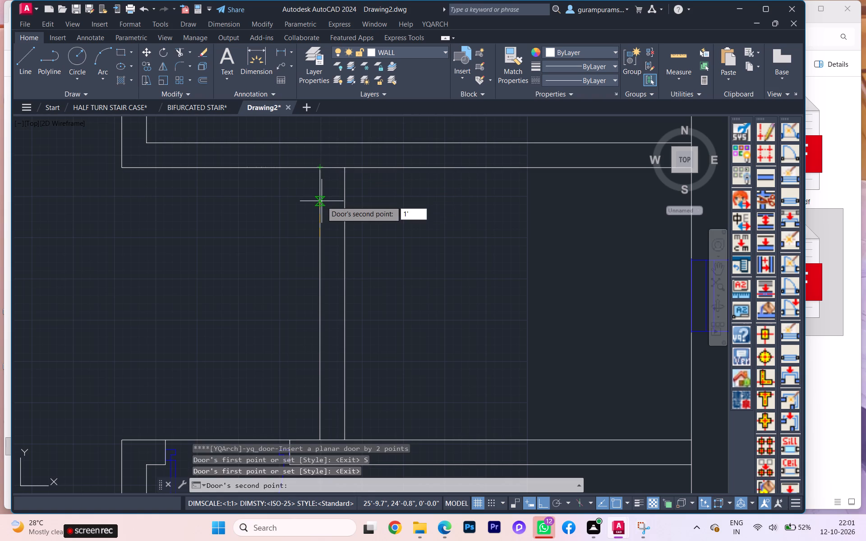
pyautogui.press('6')
pyautogui.press('Return')
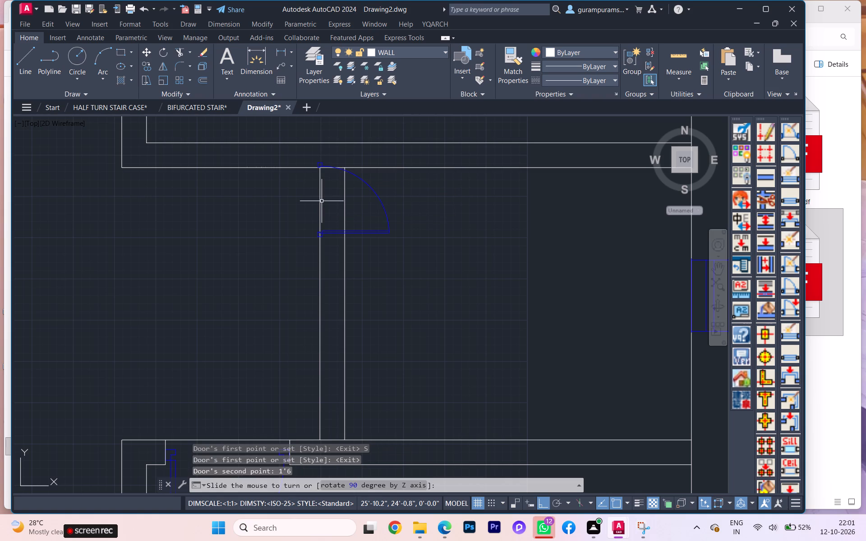
pyautogui.scroll(-1, 322, 201)
pyautogui.scroll(1, 326, 216)
pyautogui.scroll(-2, 326, 216)
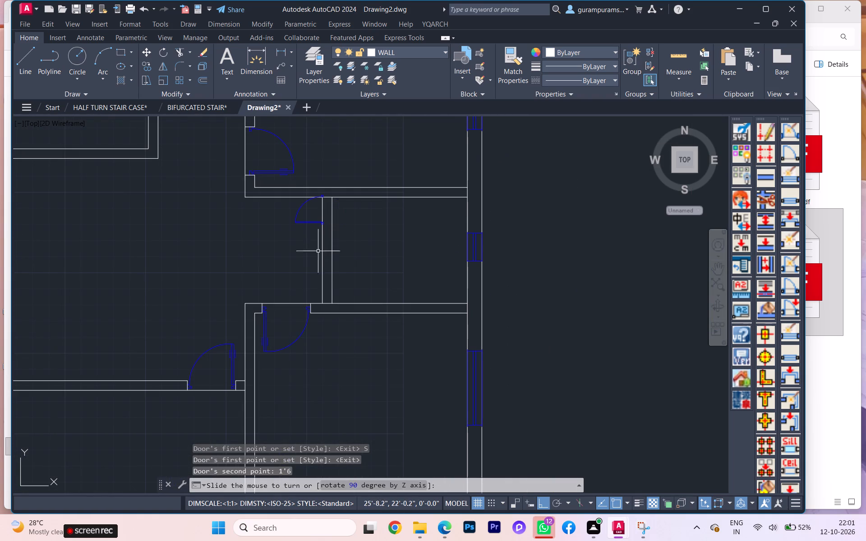
pyautogui.scroll(-1, 327, 228)
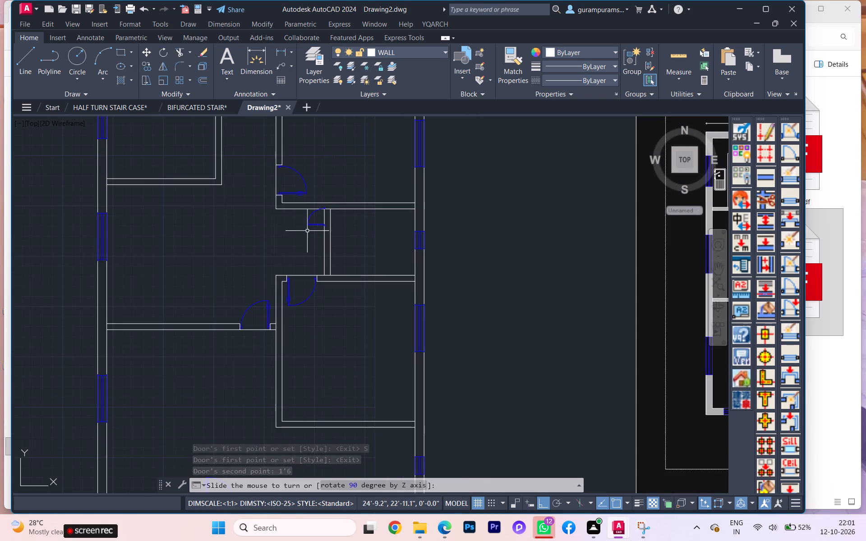
pyautogui.scroll(-1, 294, 231)
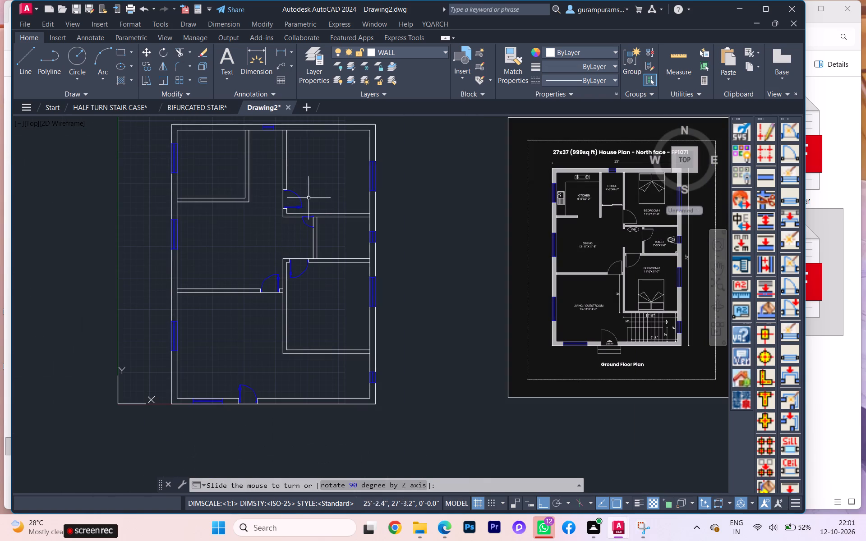
pyautogui.click(327, 215)
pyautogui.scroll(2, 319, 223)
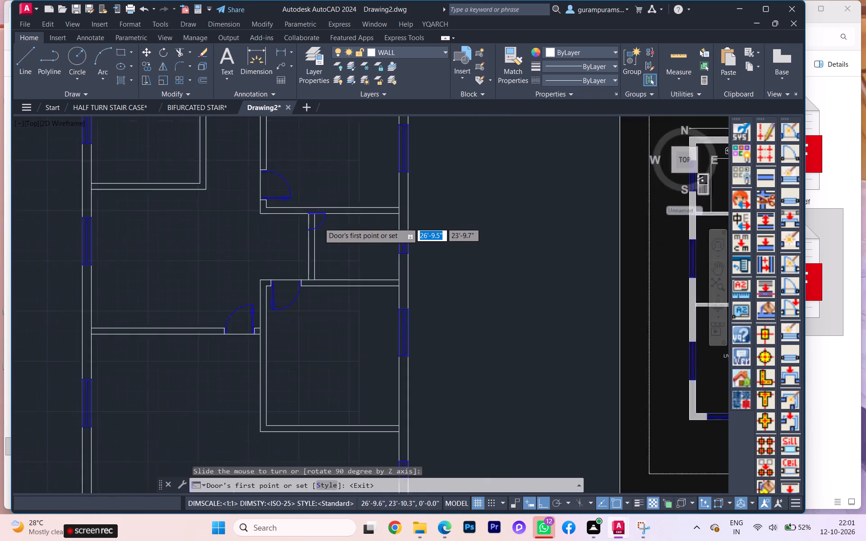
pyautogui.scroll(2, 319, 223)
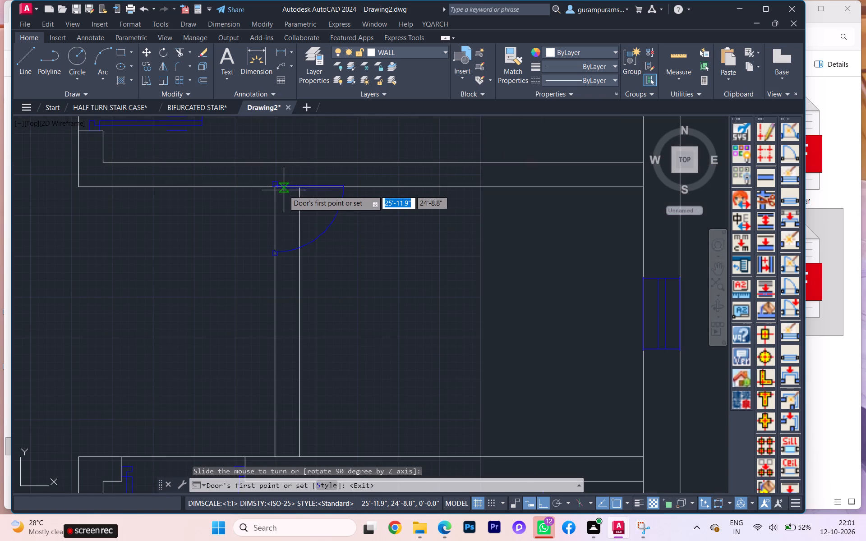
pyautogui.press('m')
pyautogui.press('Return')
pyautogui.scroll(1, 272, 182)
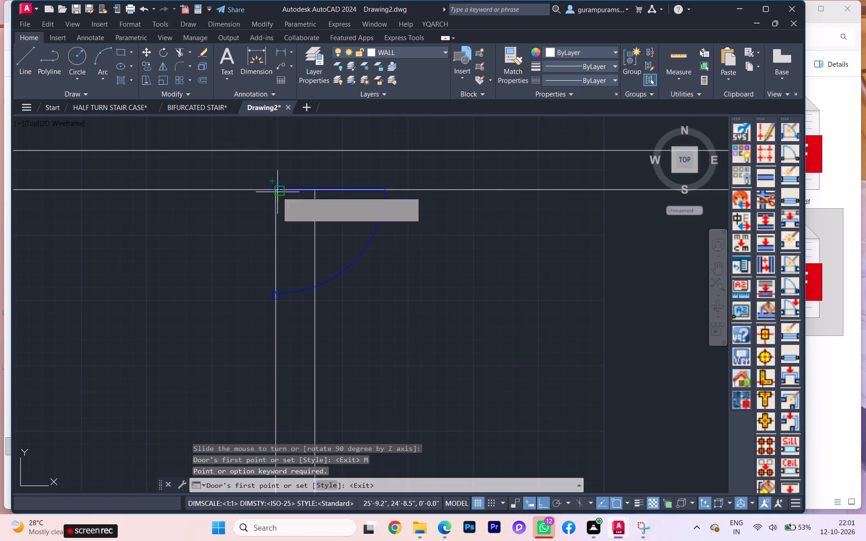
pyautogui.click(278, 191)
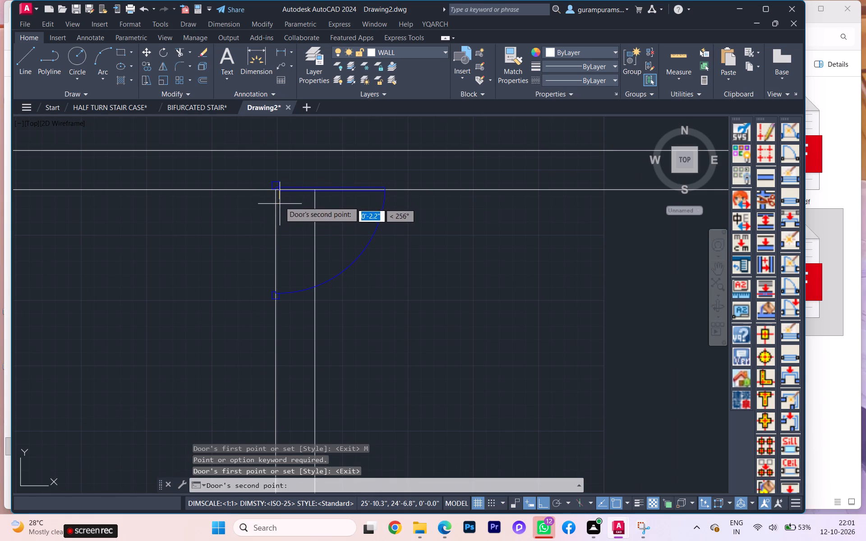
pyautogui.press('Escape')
# Move the toilet door straight south along the toilet's west wall, clear of the junction with Bedroom-1's south wall.
pyautogui.click(279, 183)
pyautogui.press('m')
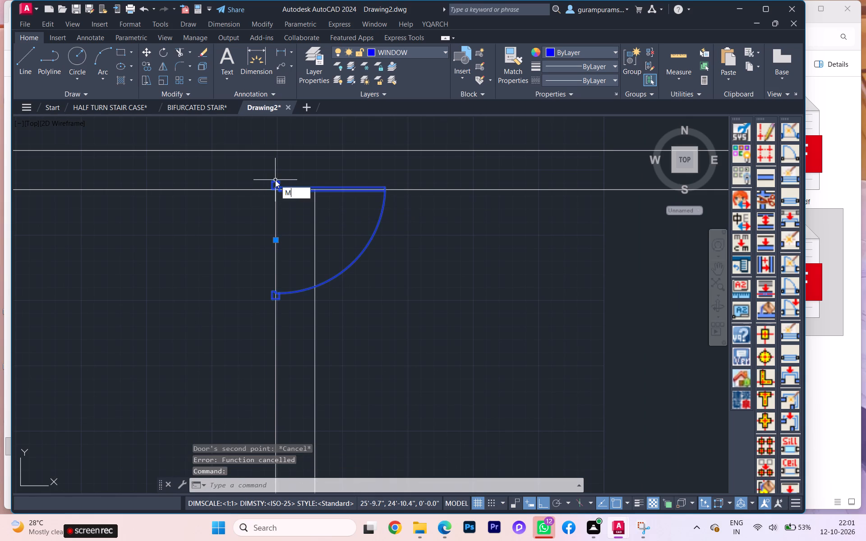
pyautogui.press('Return')
pyautogui.scroll(1, 271, 176)
pyautogui.click(271, 181)
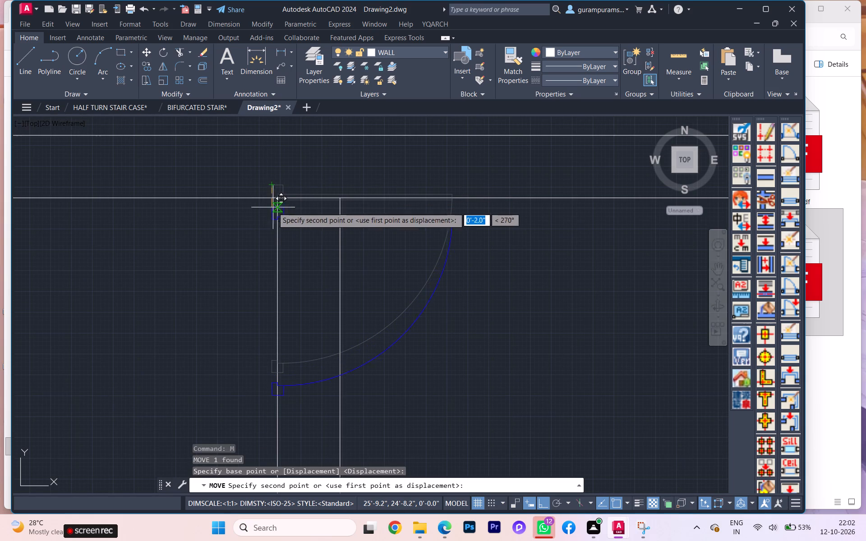
pyautogui.click(296, 223)
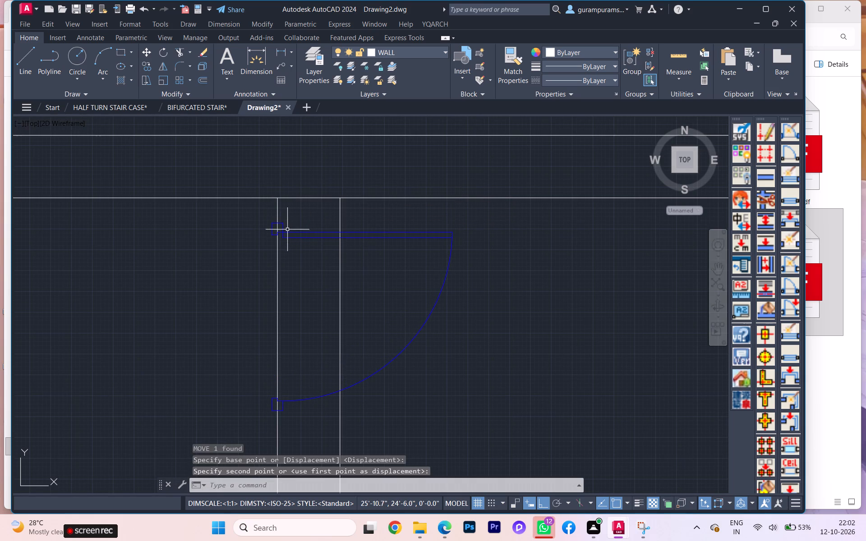
# Move the toilet door straight east so its frame sits within the thickness of the toilet's west wall.
pyautogui.click(285, 230)
pyautogui.press('m')
pyautogui.press('Return')
pyautogui.scroll(2, 268, 226)
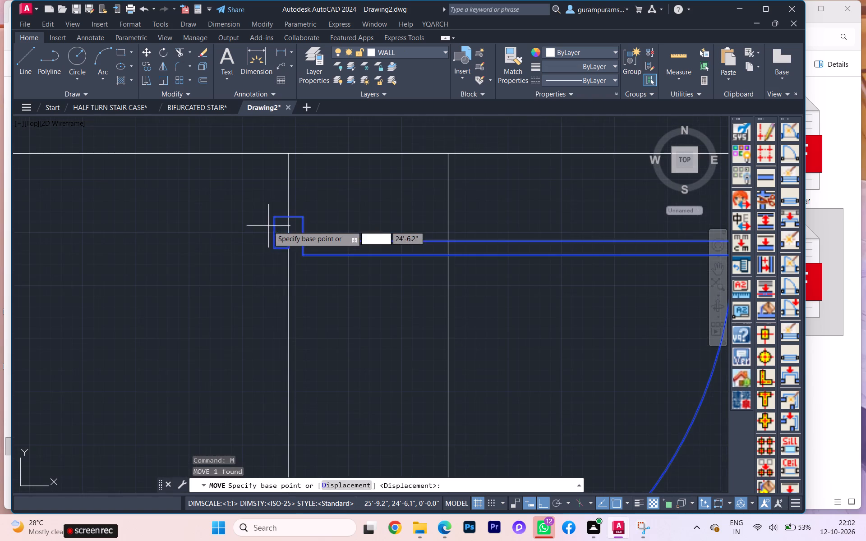
pyautogui.click(271, 215)
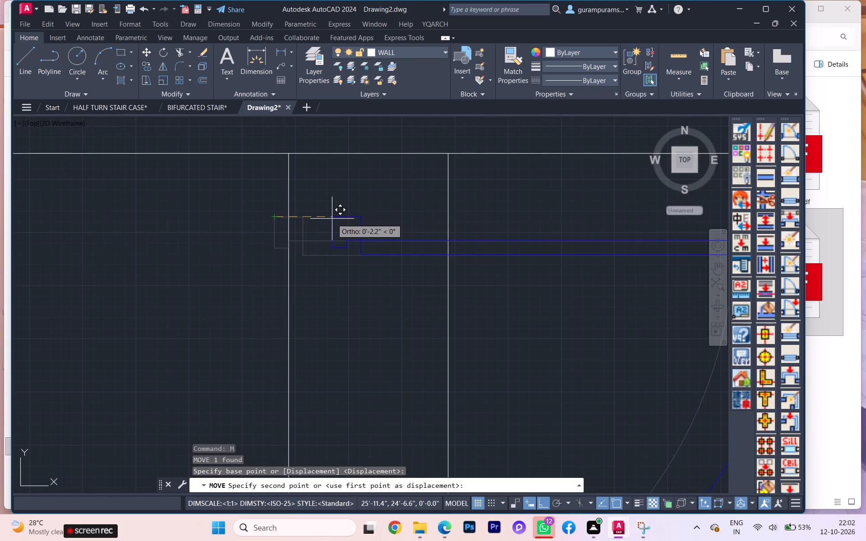
pyautogui.click(351, 218)
# Draw a jamb line across the toilet's west wall at the north edge of the door frame.
pyautogui.press('l')
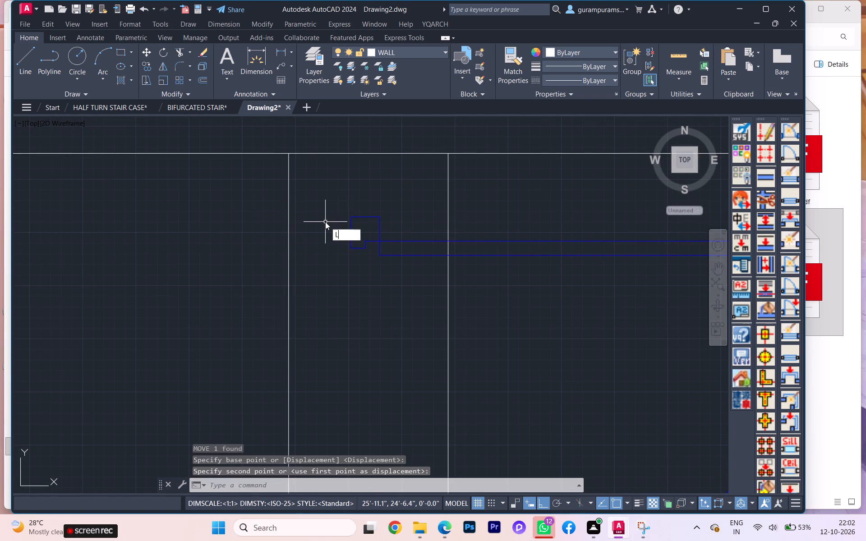
pyautogui.press('Return')
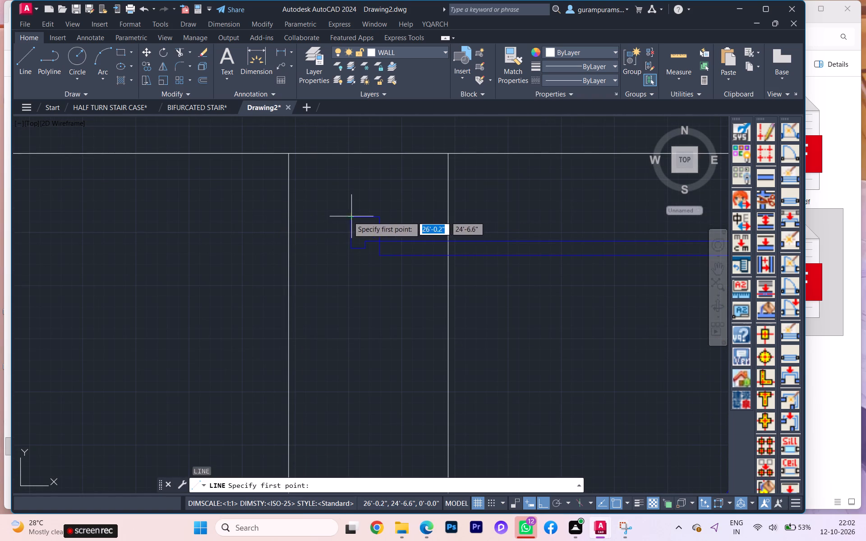
pyautogui.click(290, 216)
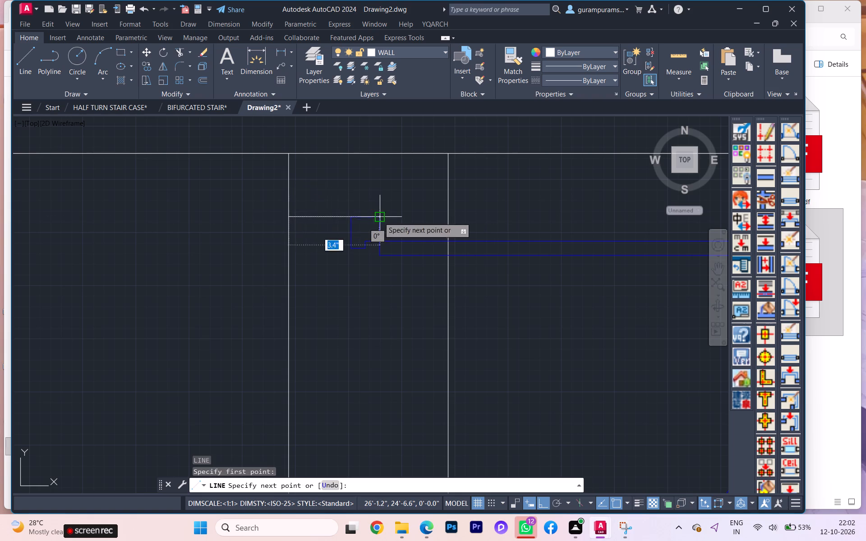
pyautogui.click(451, 218)
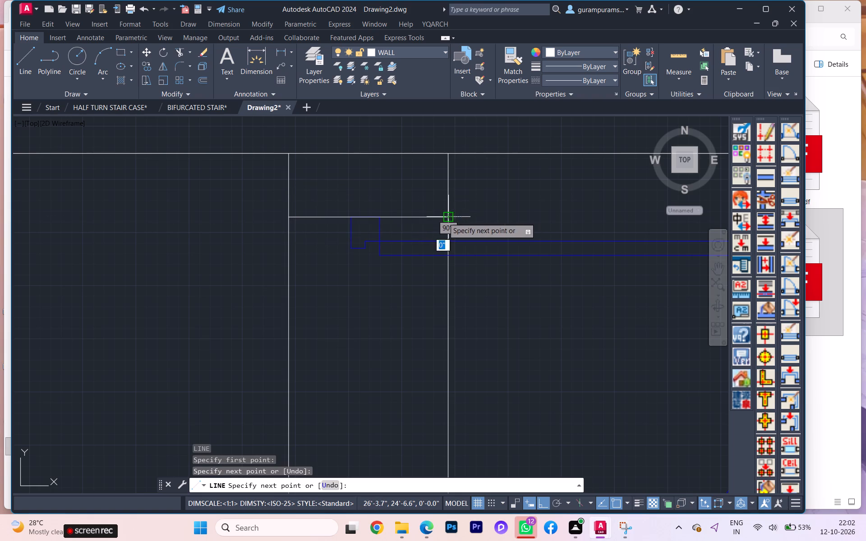
pyautogui.press('Escape')
# Draw a jamb line 6" long across the toilet's west wall at the south edge of the door frame.
pyautogui.scroll(-2, 398, 236)
pyautogui.press('space')
pyautogui.scroll(-1, 379, 289)
pyautogui.moveTo(376, 287); pyautogui.dragTo(372, 280, button='middle')
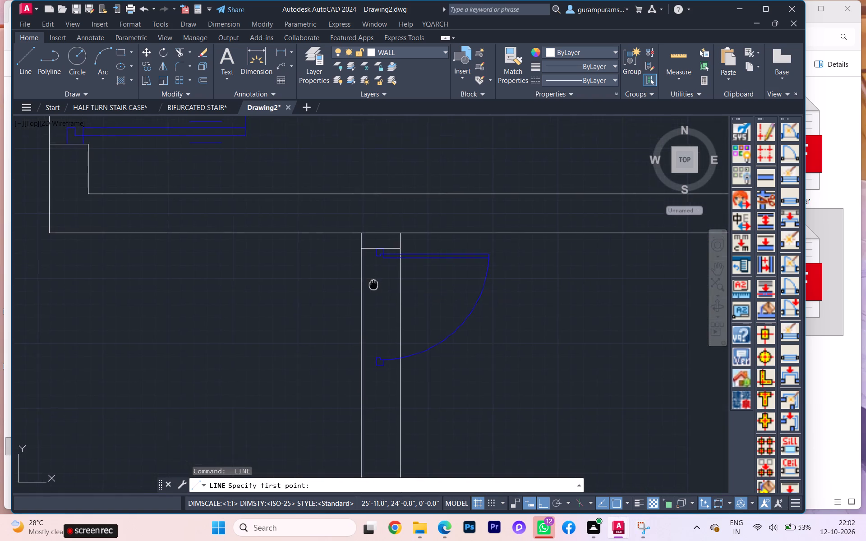
pyautogui.moveTo(372, 280); pyautogui.dragTo(345, 239, button='middle')
pyautogui.scroll(2, 358, 329)
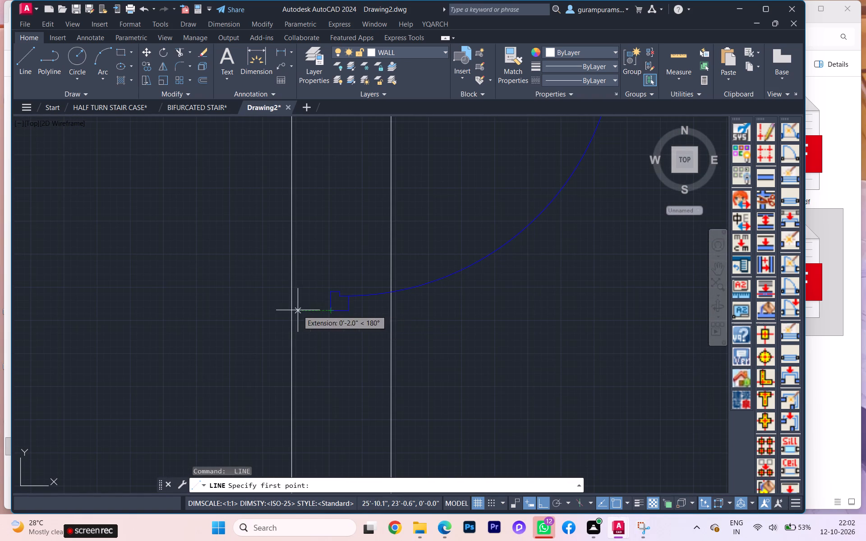
pyautogui.click(289, 312)
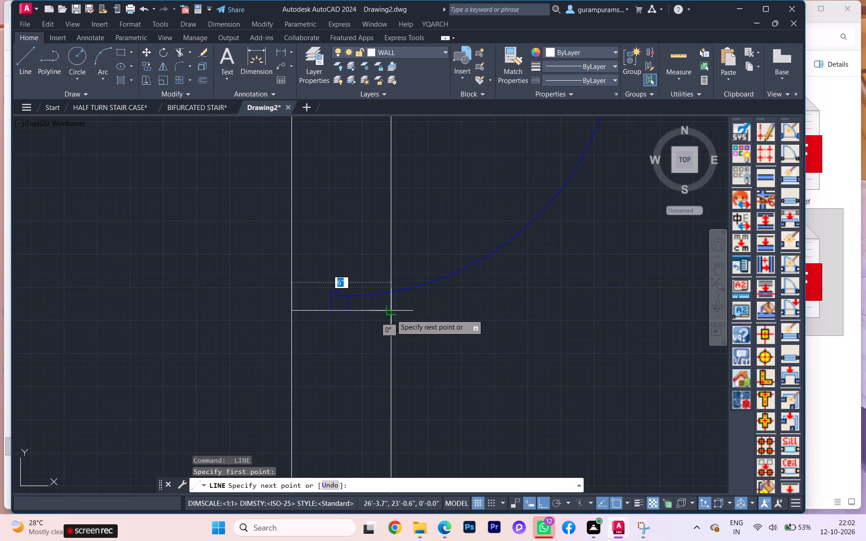
pyautogui.click(393, 313)
pyautogui.press('Escape')
# Trim the wall's east face line inside the toilet door opening, including the stub above the south jamb.
pyautogui.scroll(-1, 388, 311)
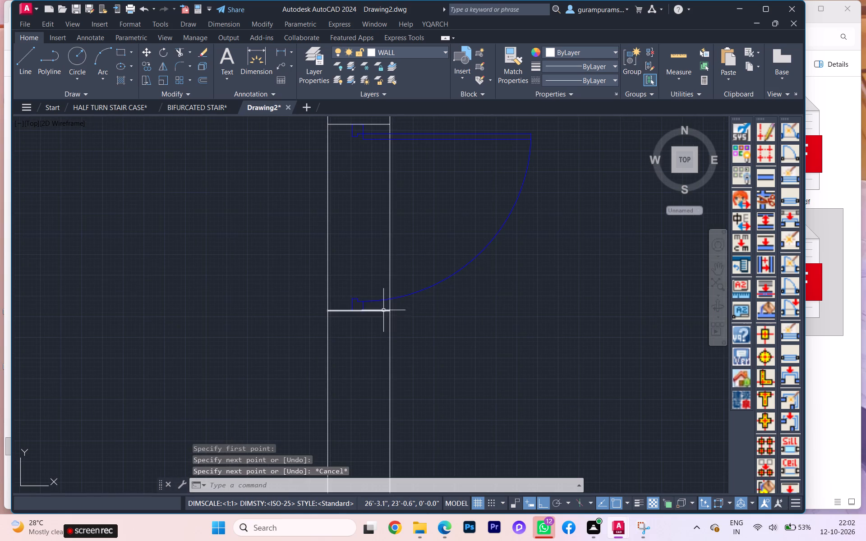
pyautogui.press('t')
pyautogui.press('r')
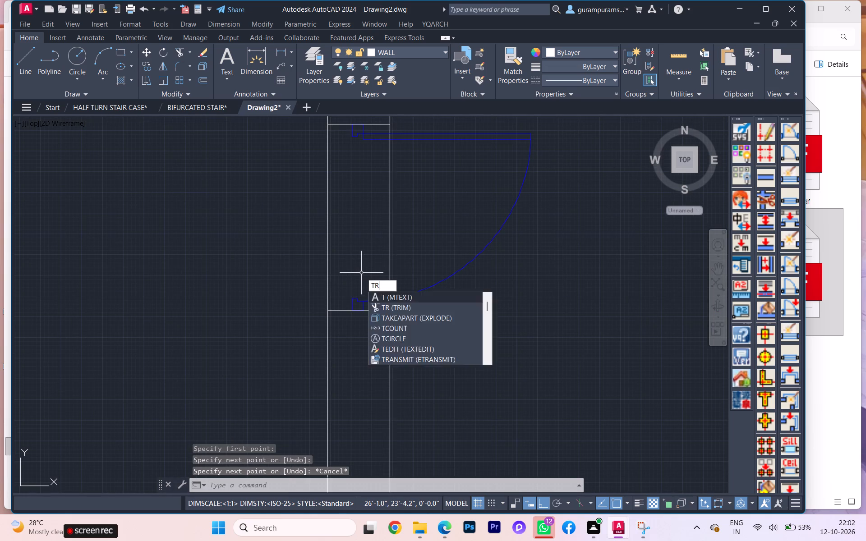
pyautogui.click(398, 297)
pyautogui.click(387, 271)
pyautogui.click(397, 263)
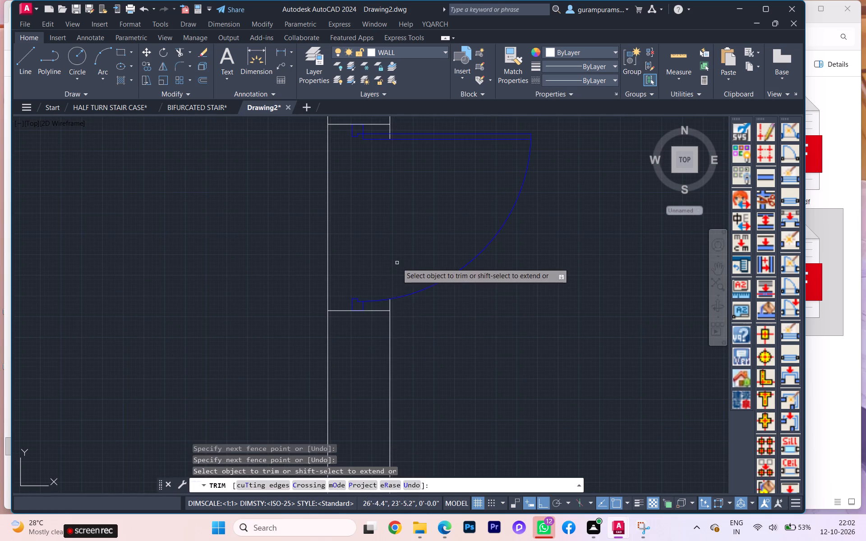
pyautogui.click(389, 303)
# Trim the leftover stub of the wall's east face line just below the north jamb of the toilet door.
pyautogui.scroll(-3, 395, 203)
pyautogui.moveTo(395, 201); pyautogui.dragTo(390, 215, button='middle')
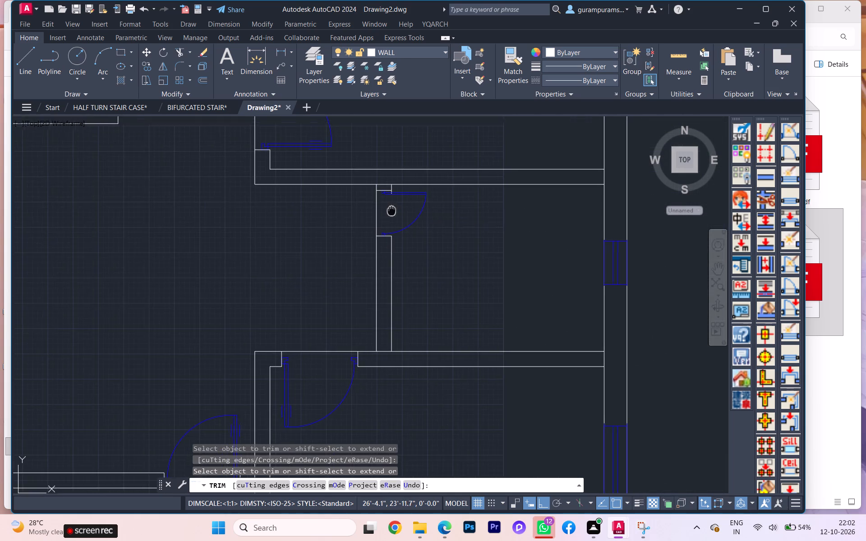
pyautogui.moveTo(390, 215); pyautogui.dragTo(387, 223, button='middle')
pyautogui.scroll(4, 390, 210)
pyautogui.click(357, 201)
pyautogui.click(362, 198)
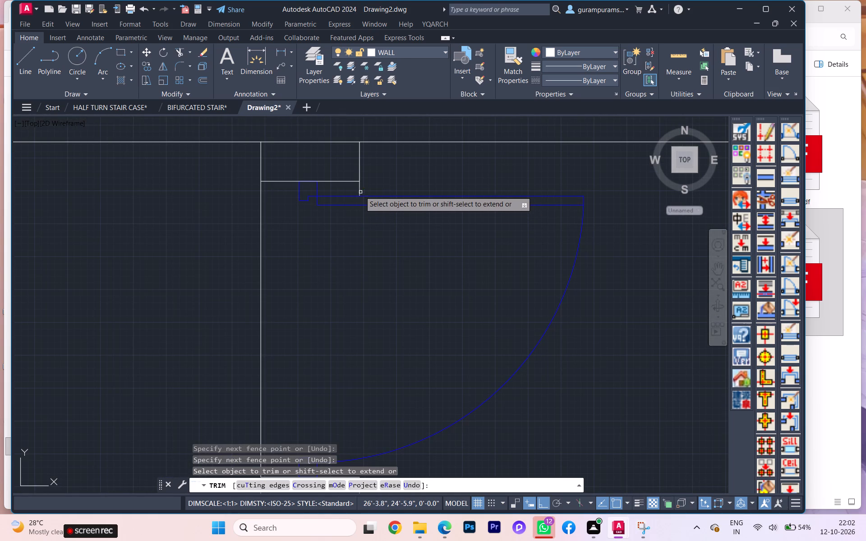
pyautogui.click(359, 188)
pyautogui.scroll(-2, 413, 187)
pyautogui.scroll(-3, 312, 254)
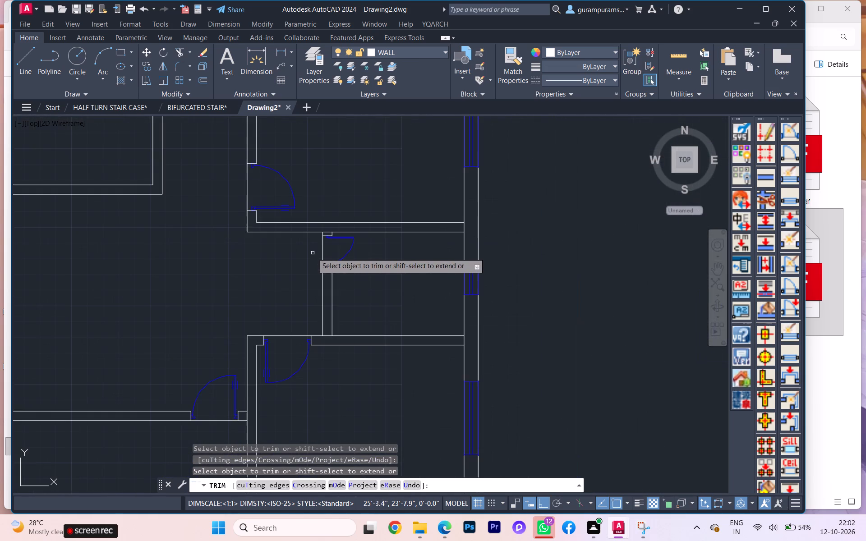
pyautogui.press('Escape')
# Insert the SINK block from the recent blocks against the kitchen's west wall, beside the window.
pyautogui.scroll(-2, 289, 256)
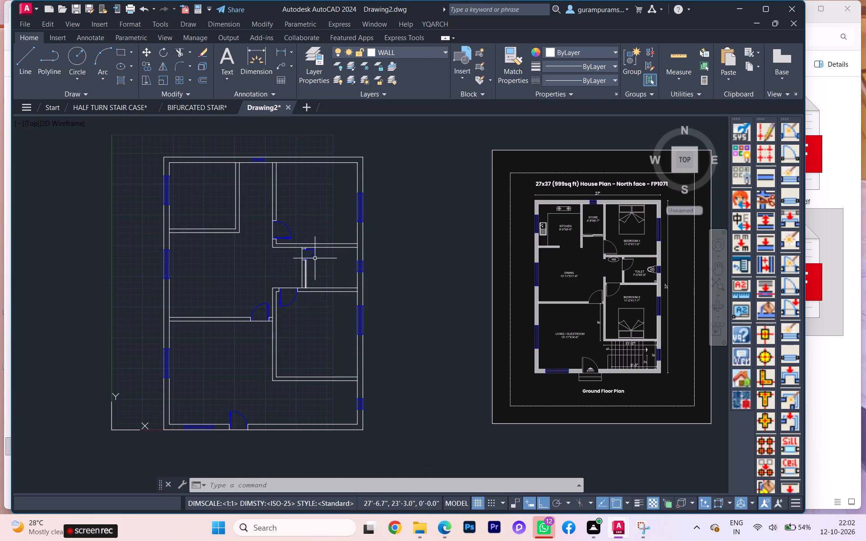
pyautogui.scroll(1, 569, 279)
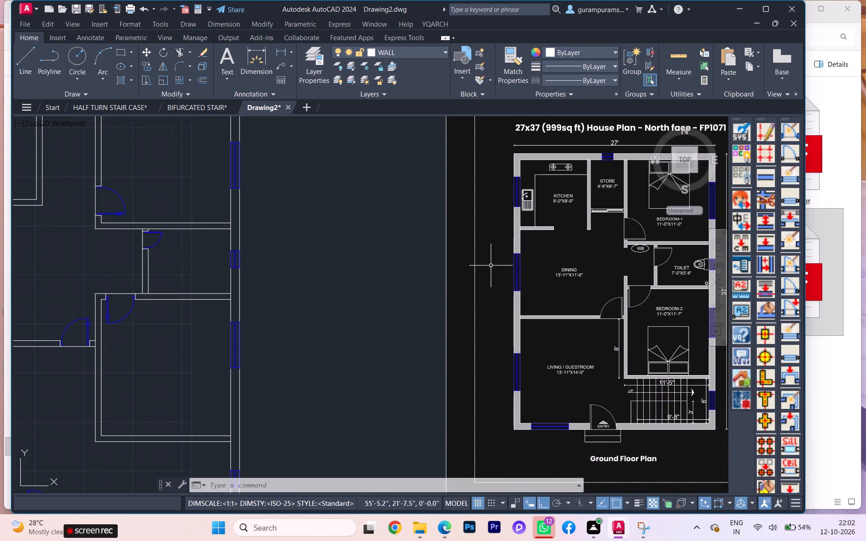
pyautogui.scroll(-1, 483, 266)
pyautogui.press('i')
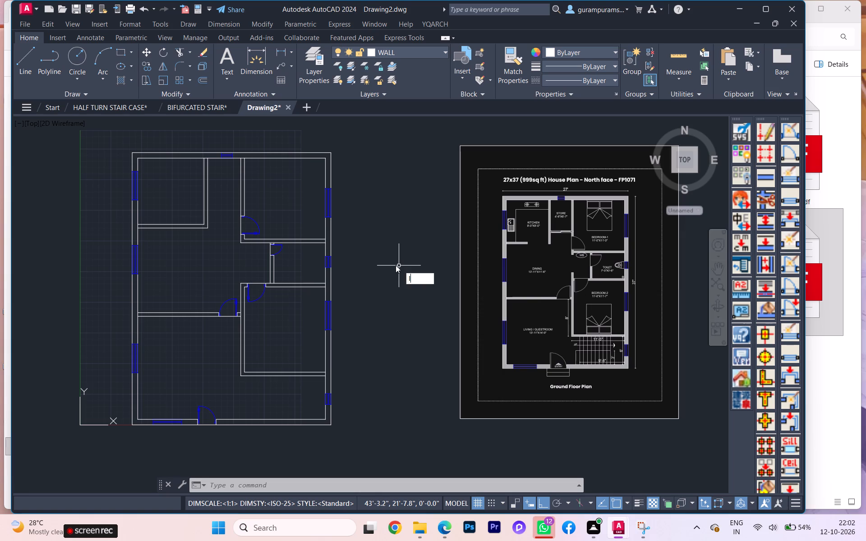
pyautogui.press('n')
pyautogui.click(449, 298)
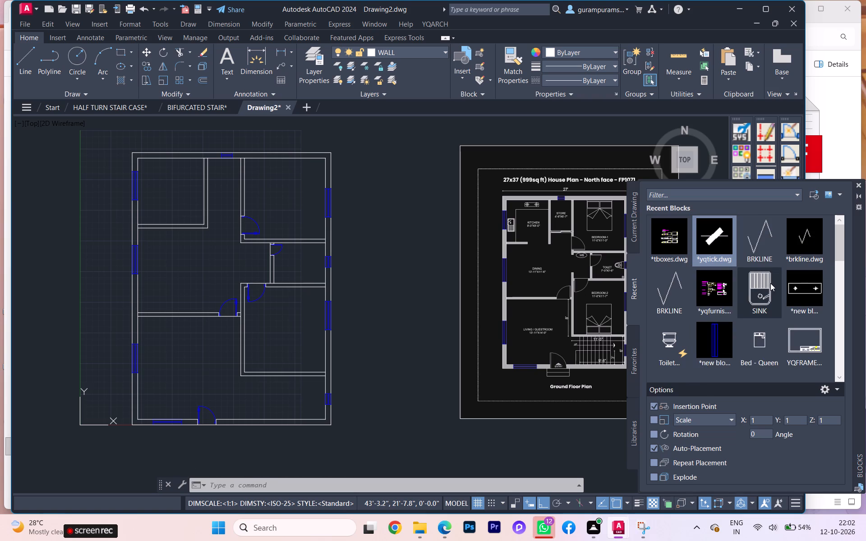
pyautogui.moveTo(762, 285); pyautogui.dragTo(417, 233)
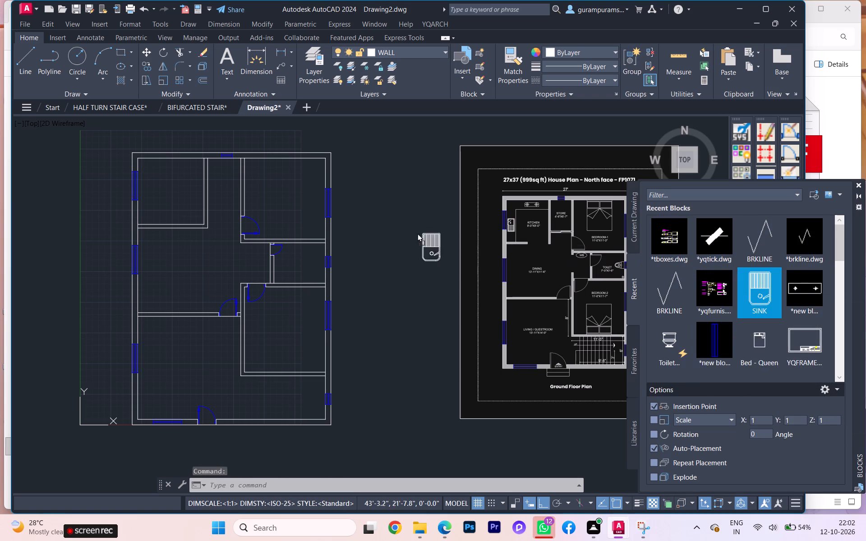
pyautogui.moveTo(417, 233); pyautogui.dragTo(142, 184)
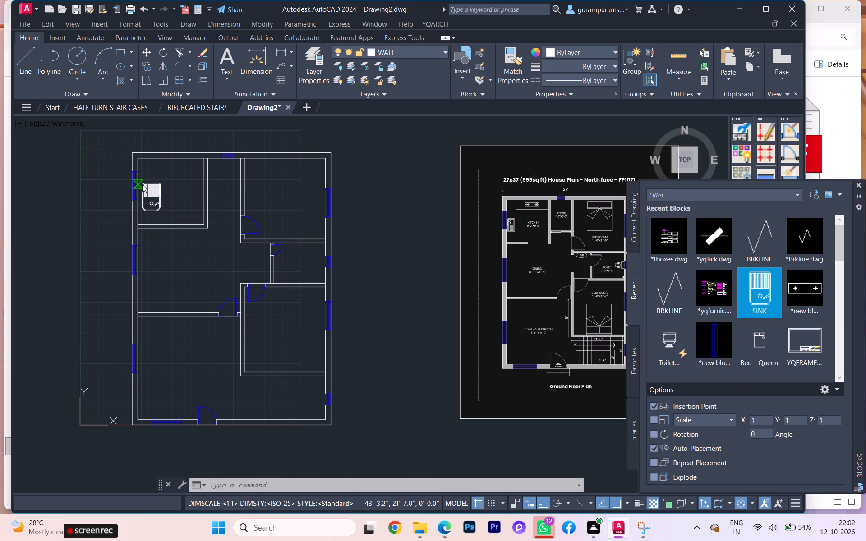
# Insert the two-burner stove block from the recent blocks near the kitchen's north wall.
pyautogui.moveTo(801, 286); pyautogui.dragTo(505, 225)
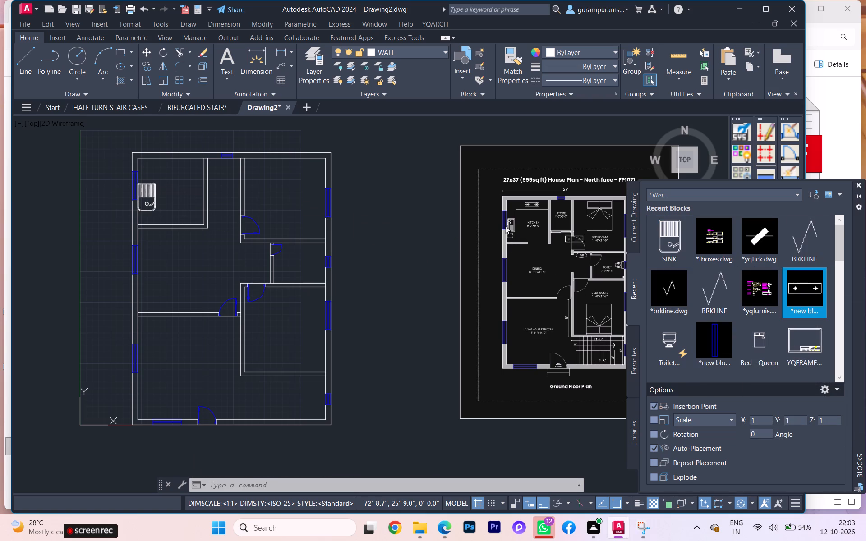
pyautogui.moveTo(505, 225); pyautogui.dragTo(171, 165)
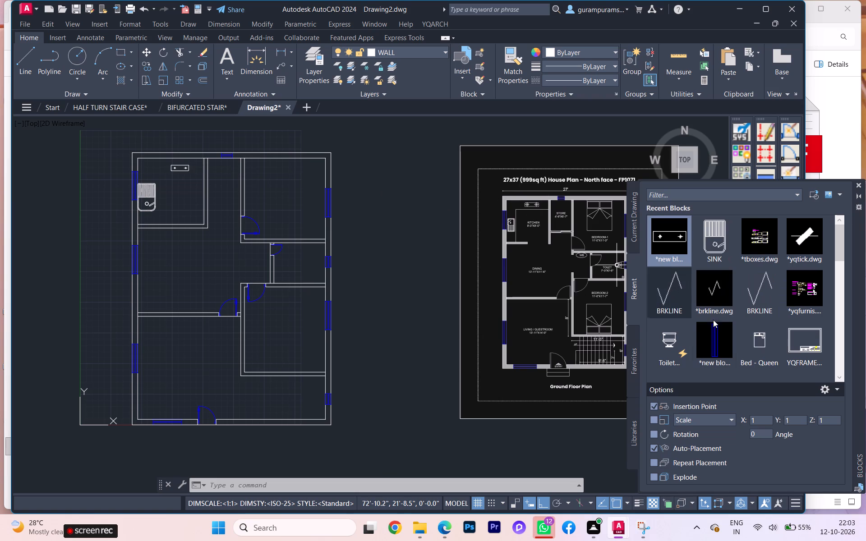
# Insert the Toilet - Imperial block inside the toilet, near the window in the east wall.
pyautogui.click(676, 348)
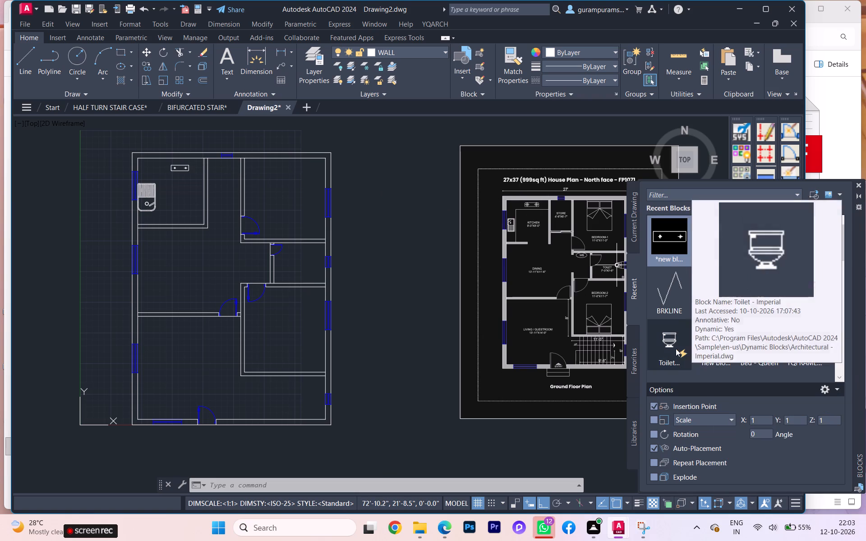
pyautogui.moveTo(673, 344); pyautogui.dragTo(328, 224)
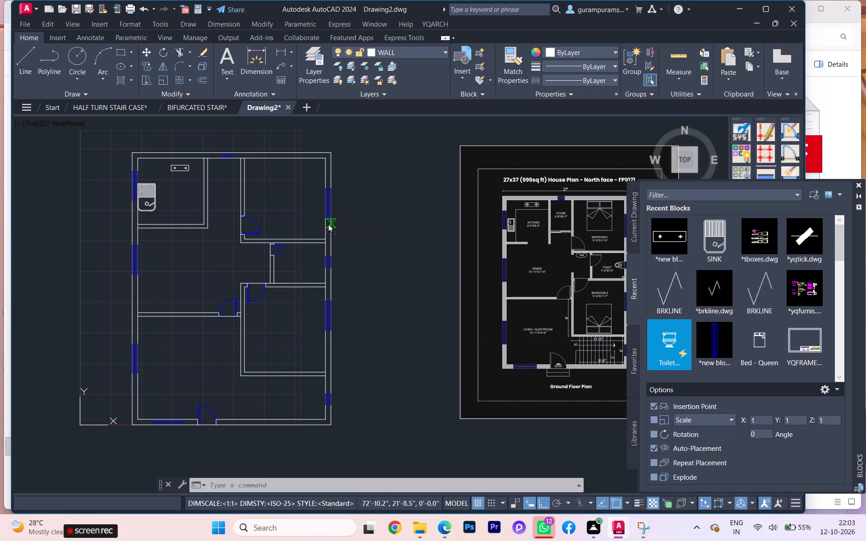
pyautogui.moveTo(328, 224); pyautogui.dragTo(314, 266)
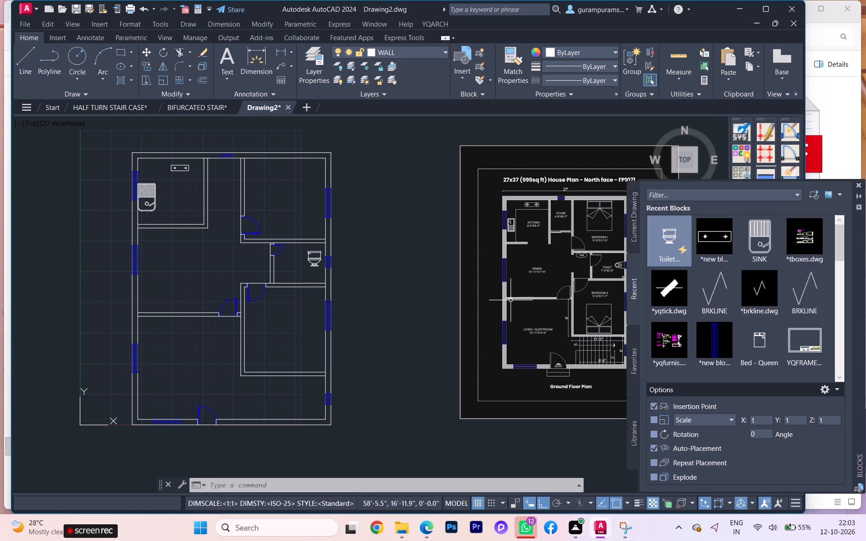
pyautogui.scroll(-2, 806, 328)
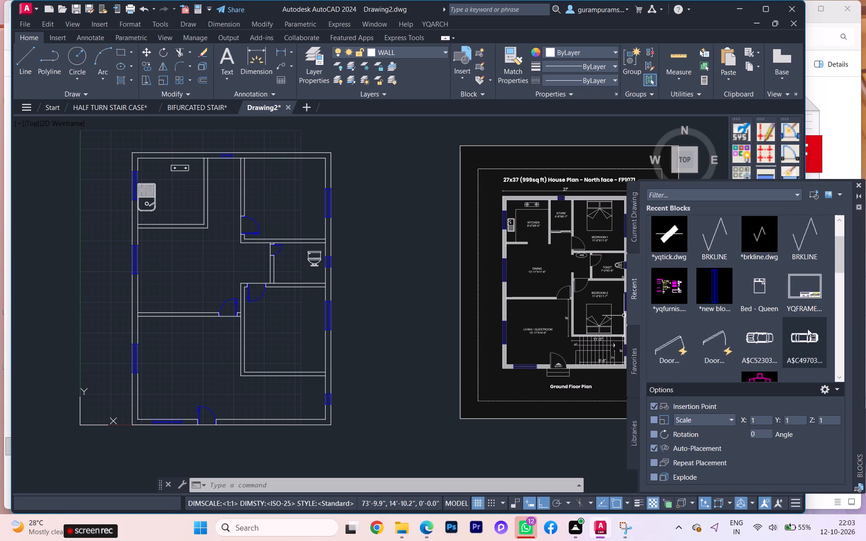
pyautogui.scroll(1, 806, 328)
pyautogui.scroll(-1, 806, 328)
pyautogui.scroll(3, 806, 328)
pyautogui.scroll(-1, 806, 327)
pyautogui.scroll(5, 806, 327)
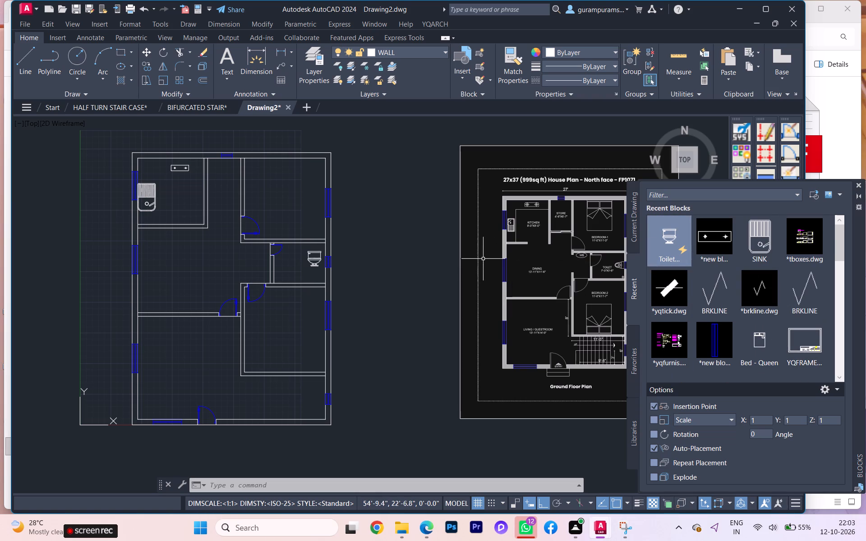
# Close the Blocks palette to clear the view of the reference plan.
pyautogui.scroll(3, 593, 261)
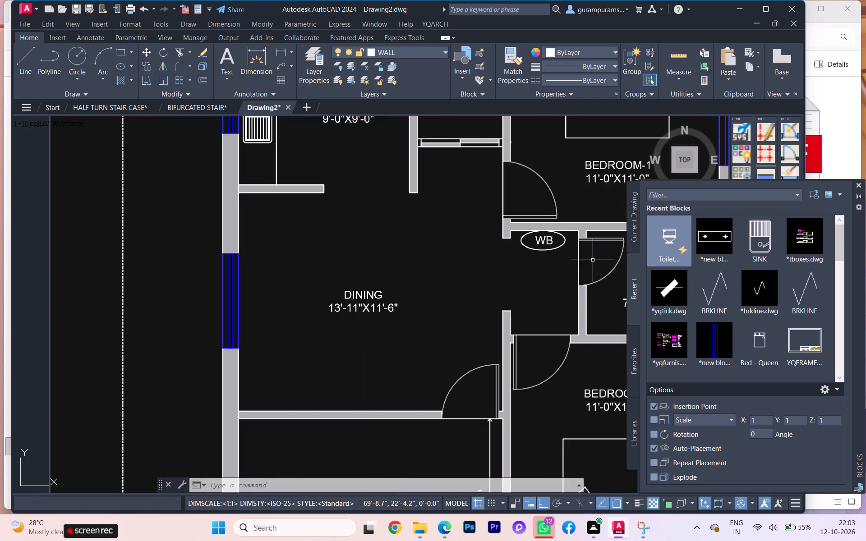
pyautogui.scroll(-2, 593, 260)
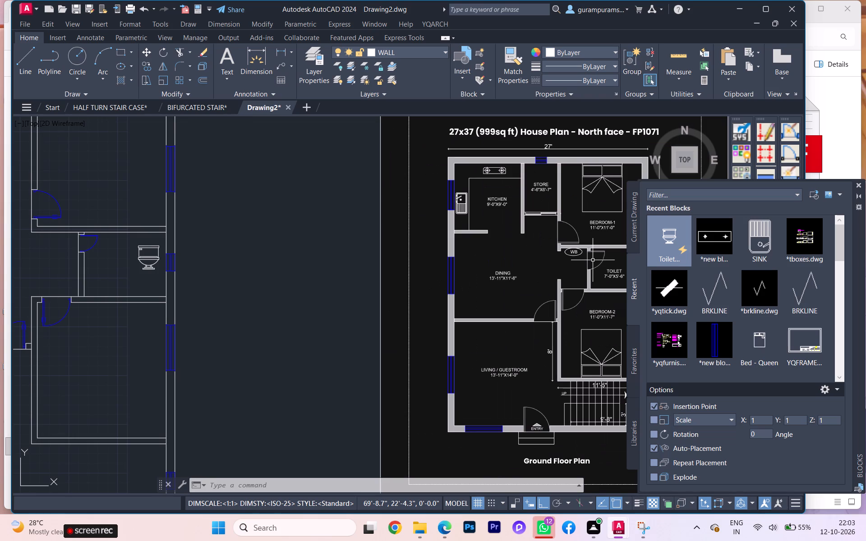
pyautogui.click(859, 184)
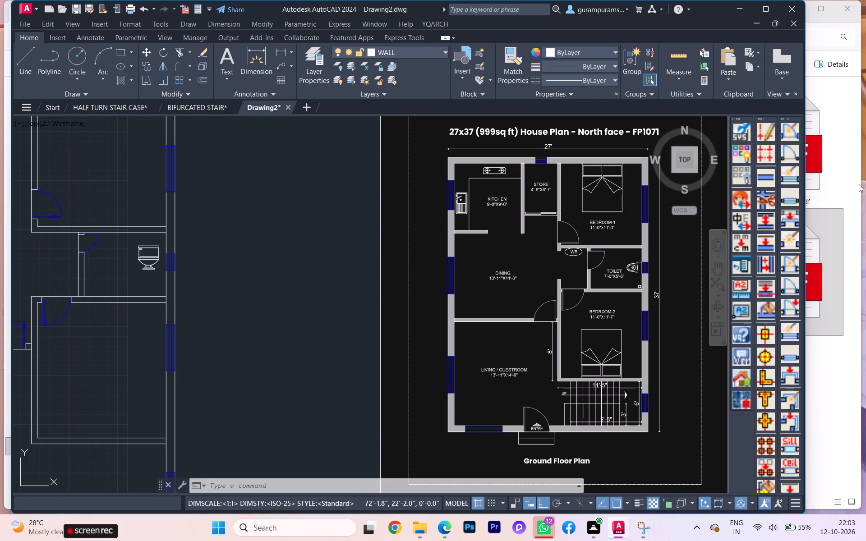
# Switch the toilet block from its elongated front view to the round plan view.
pyautogui.scroll(-1, 364, 211)
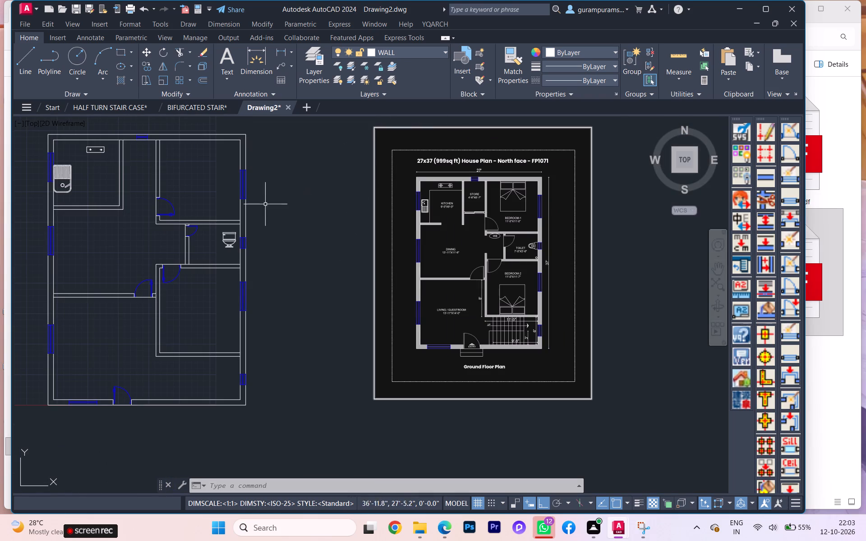
pyautogui.scroll(1, 264, 205)
pyautogui.click(203, 255)
pyautogui.click(201, 263)
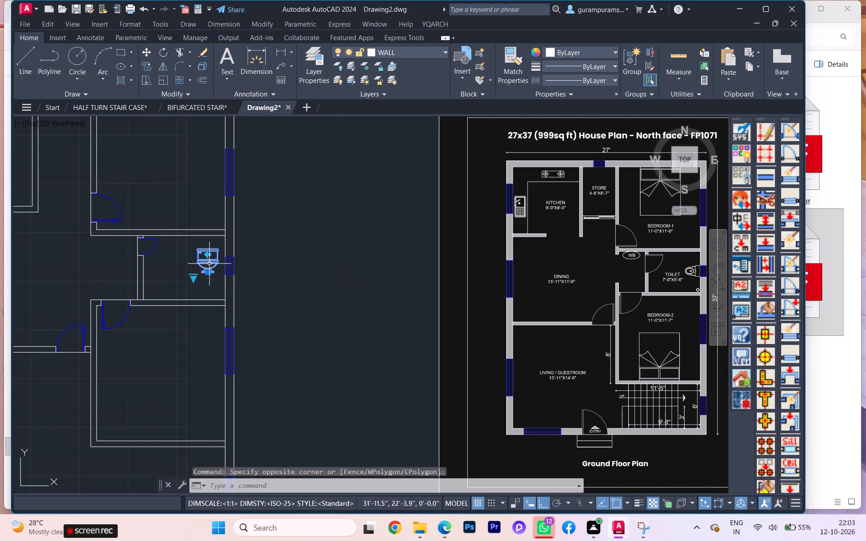
pyautogui.click(196, 274)
pyautogui.click(192, 279)
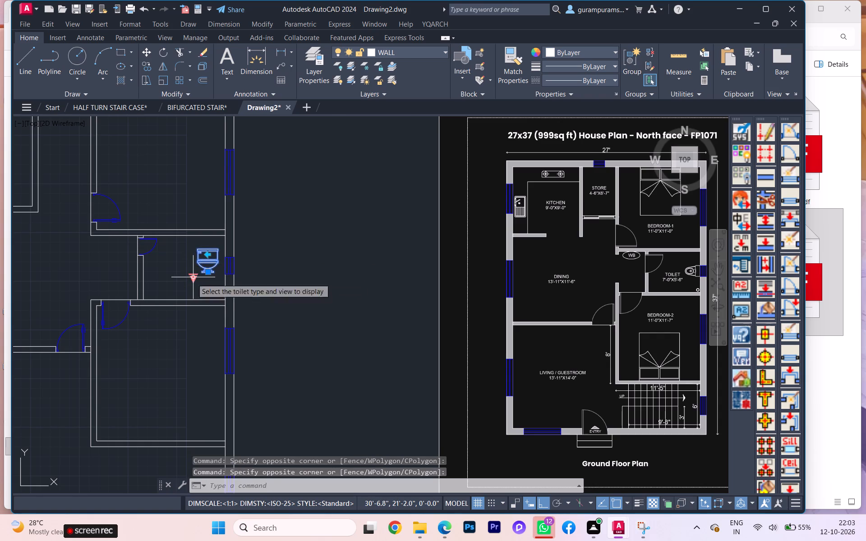
pyautogui.click(193, 278)
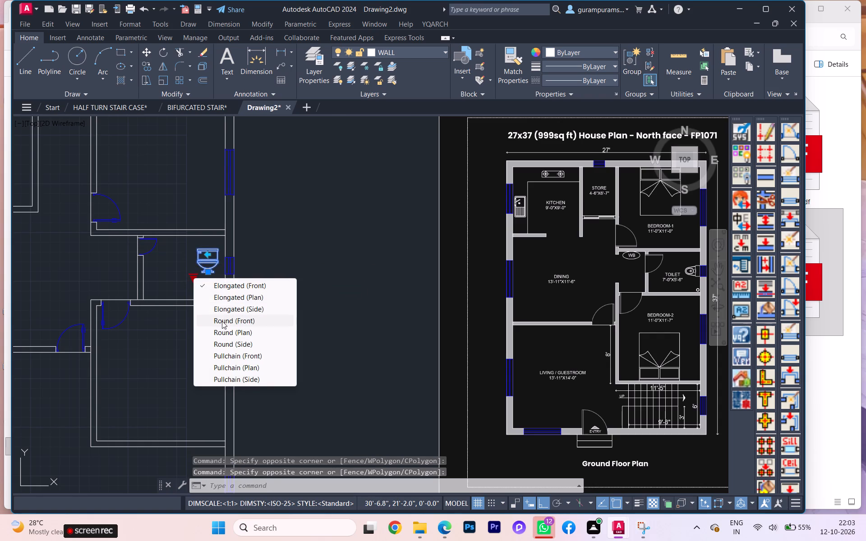
pyautogui.click(225, 326)
# Align the toilet's tank back to the inner face of the east wall beside the toilet window, with ortho off and scaling to the alignment points.
pyautogui.scroll(1, 220, 285)
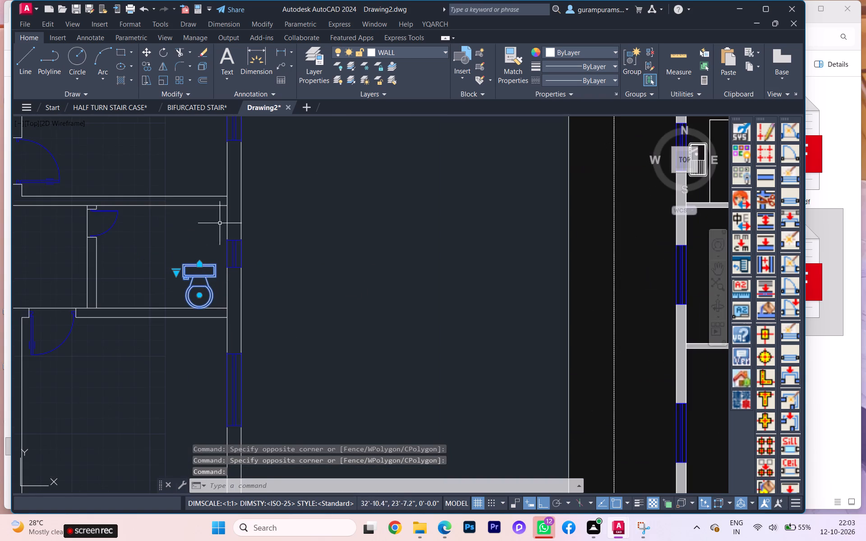
pyautogui.write('AL')
pyautogui.click(338, 168)
pyautogui.scroll(1, 211, 266)
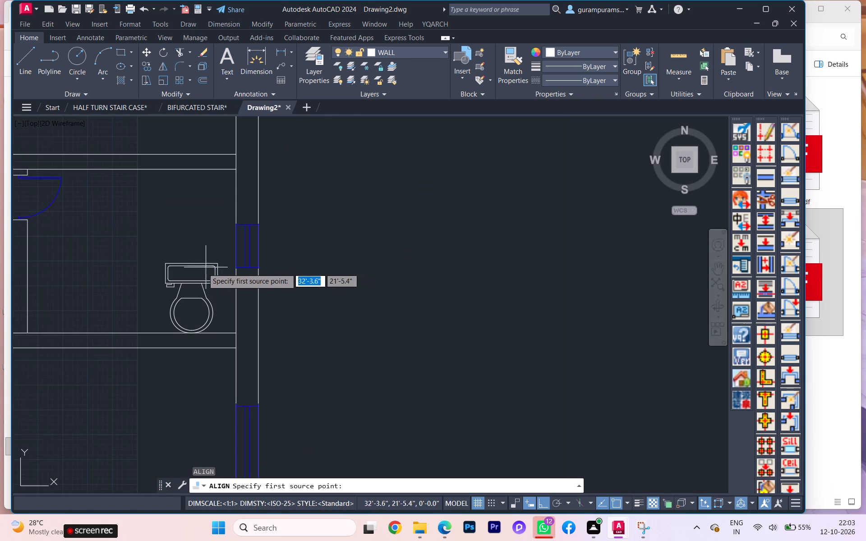
pyautogui.click(165, 259)
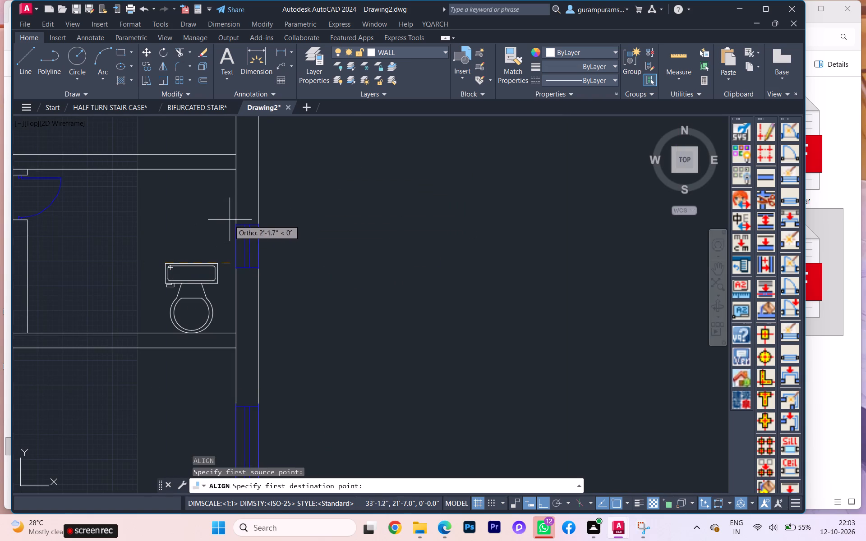
pyautogui.press('F8')
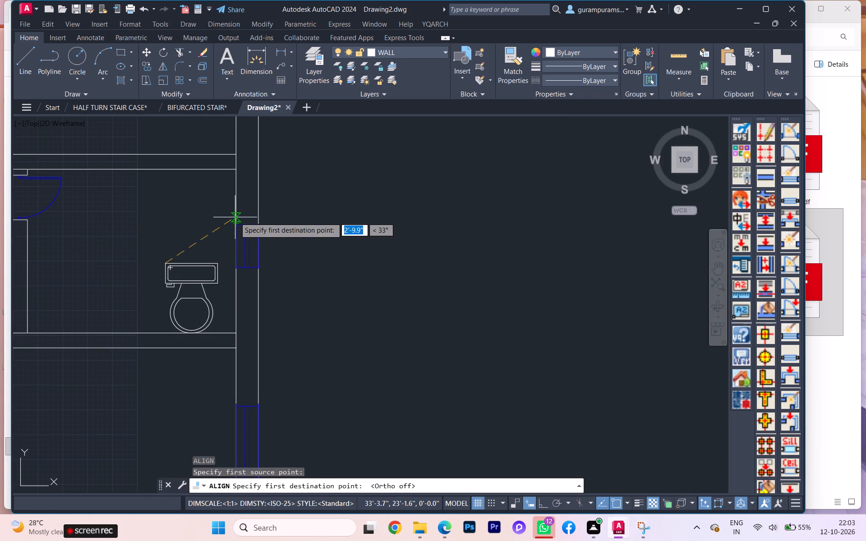
pyautogui.click(235, 217)
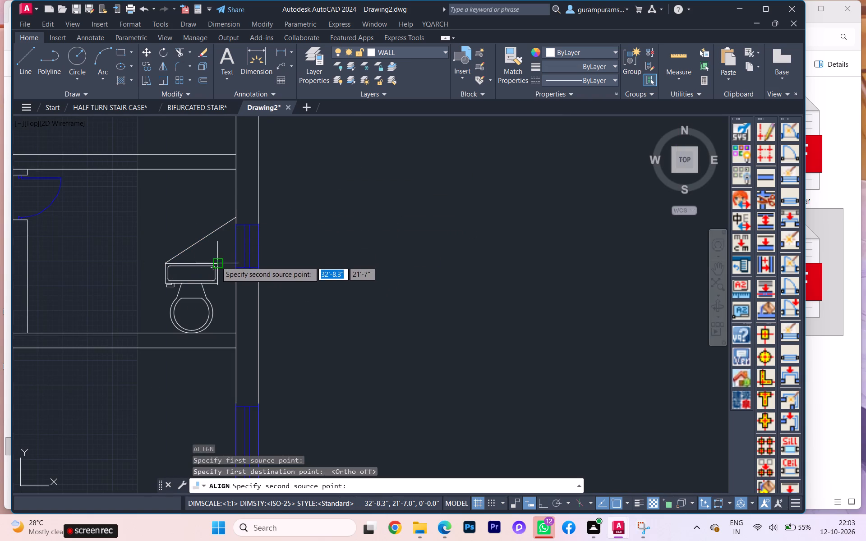
pyautogui.click(216, 261)
pyautogui.click(236, 254)
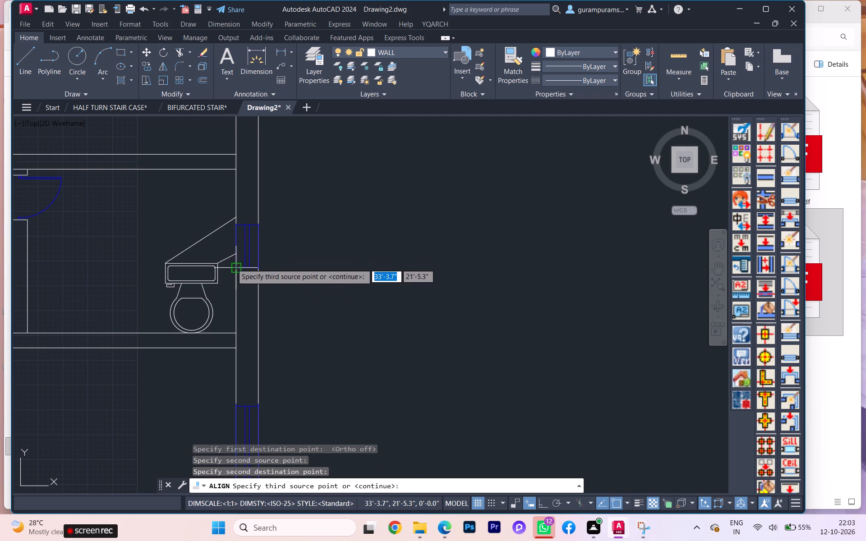
pyautogui.press('Return')
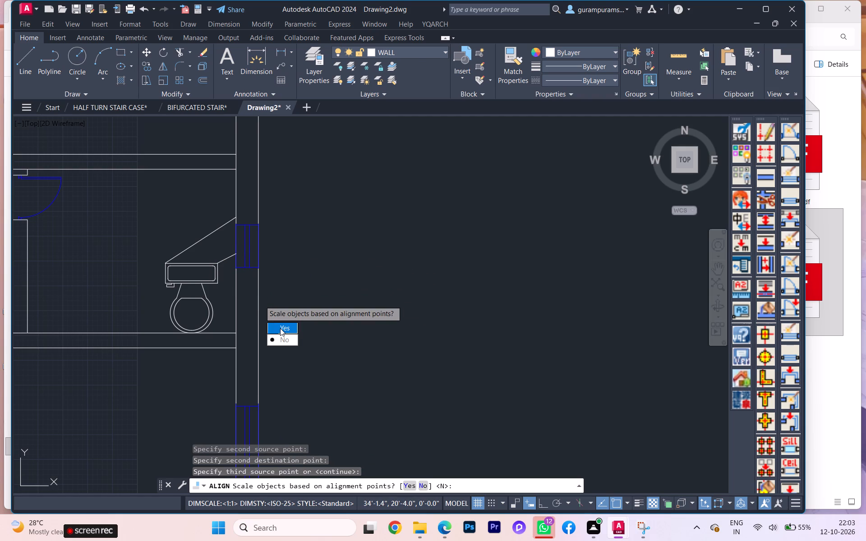
pyautogui.moveTo(280, 328); pyautogui.dragTo(260, 301)
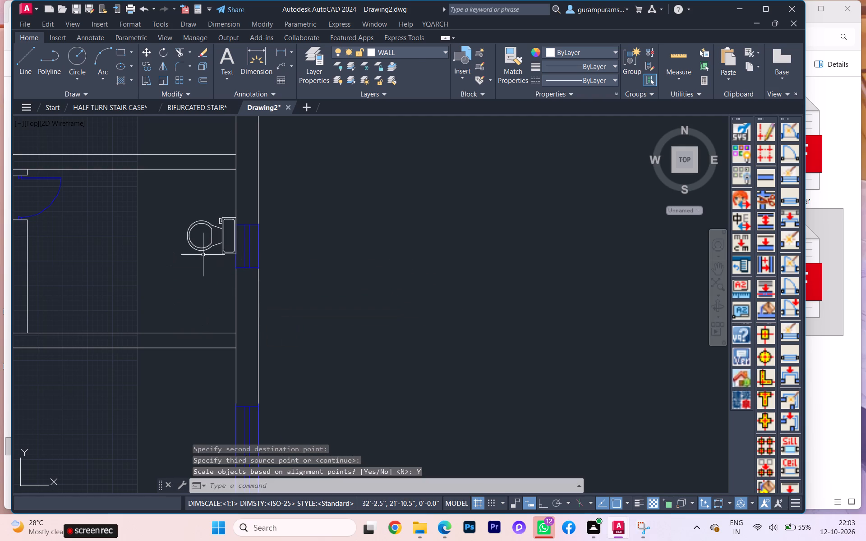
# Move the toilet slightly south along the east wall so it lines up with the toilet window.
pyautogui.click(208, 243)
pyautogui.press('m')
pyautogui.press('Return')
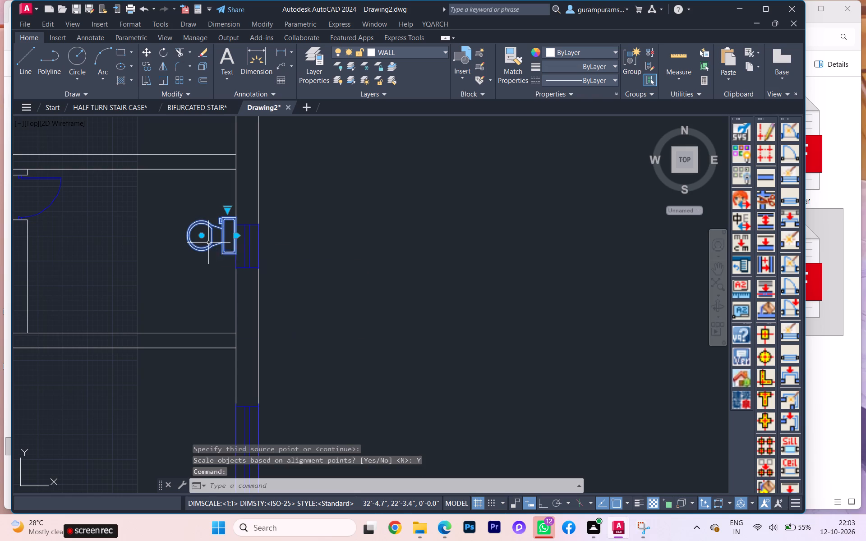
pyautogui.click(224, 248)
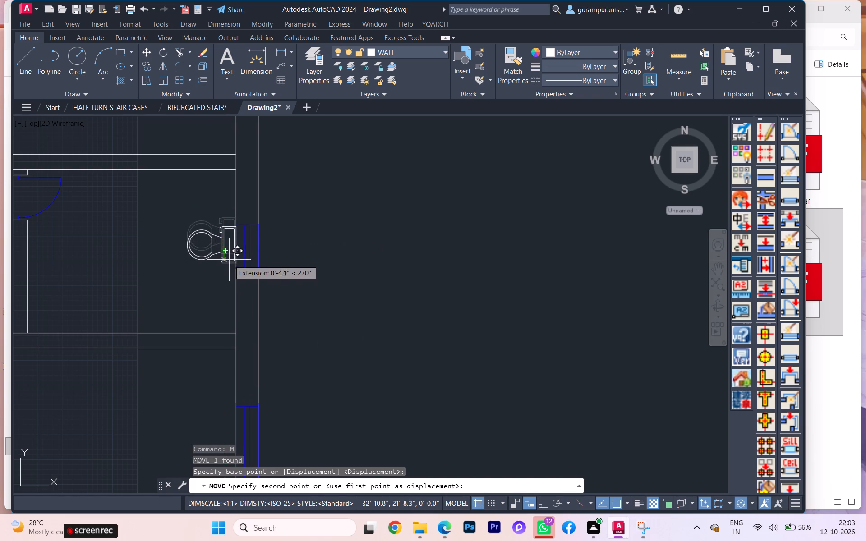
pyautogui.click(229, 260)
pyautogui.click(225, 248)
pyautogui.scroll(-2, 208, 247)
pyautogui.scroll(-1, 241, 263)
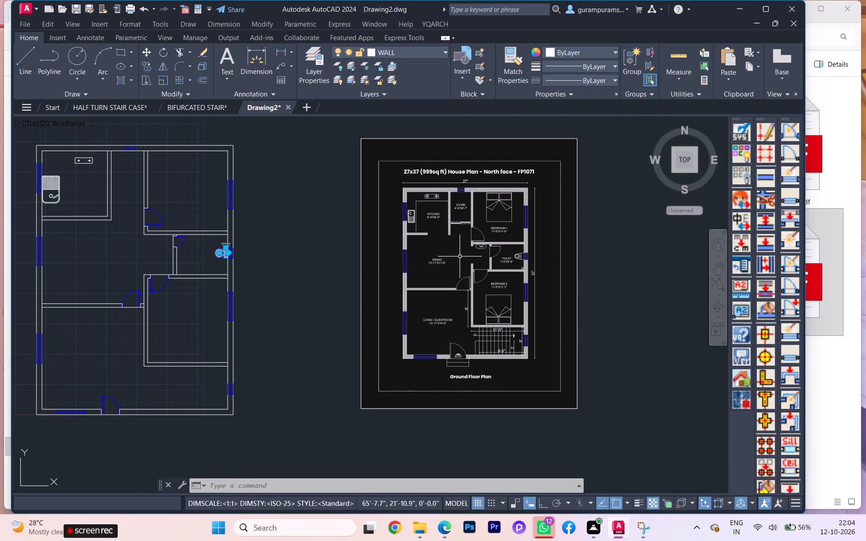
pyautogui.press('Escape')
# Examine the reference floor plan against the drafted plan, focusing on the area between the kitchen and Bedroom-1.
pyautogui.scroll(1, 544, 217)
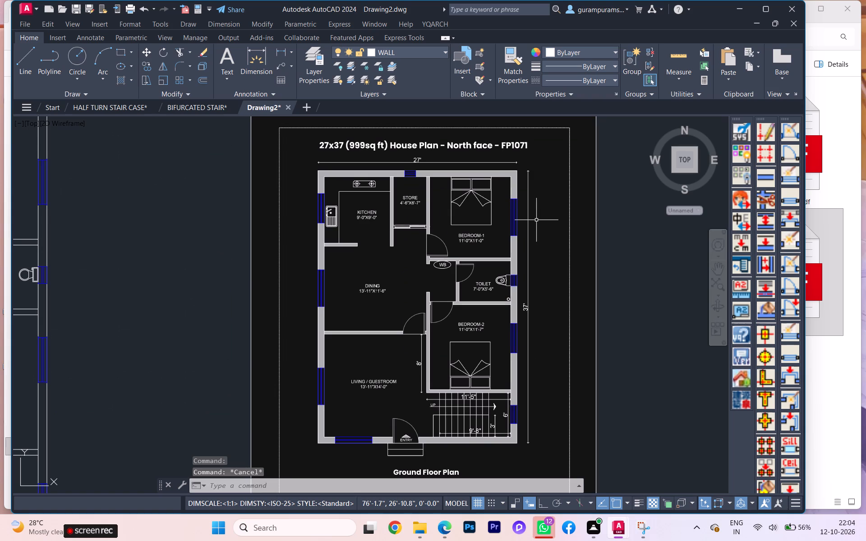
pyautogui.scroll(-1, 536, 220)
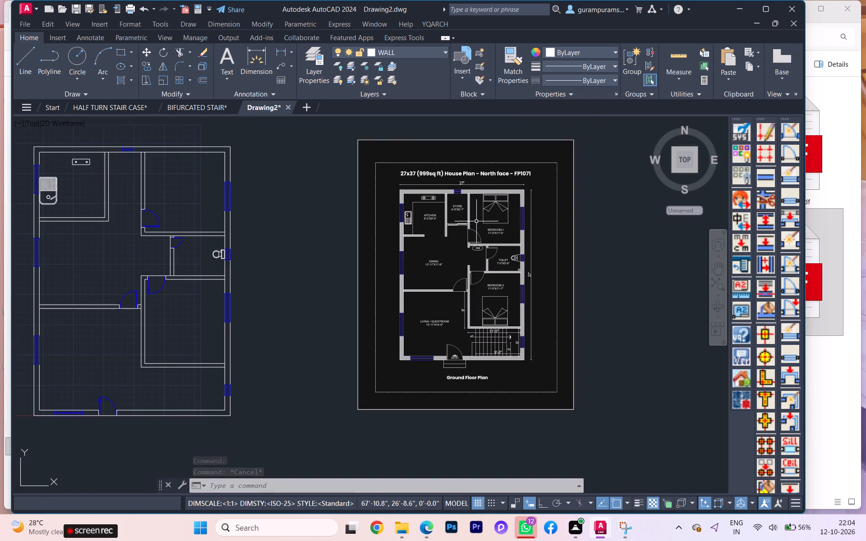
pyautogui.scroll(2, 476, 221)
pyautogui.scroll(-1, 476, 221)
pyautogui.moveTo(476, 221); pyautogui.dragTo(499, 218, button='middle')
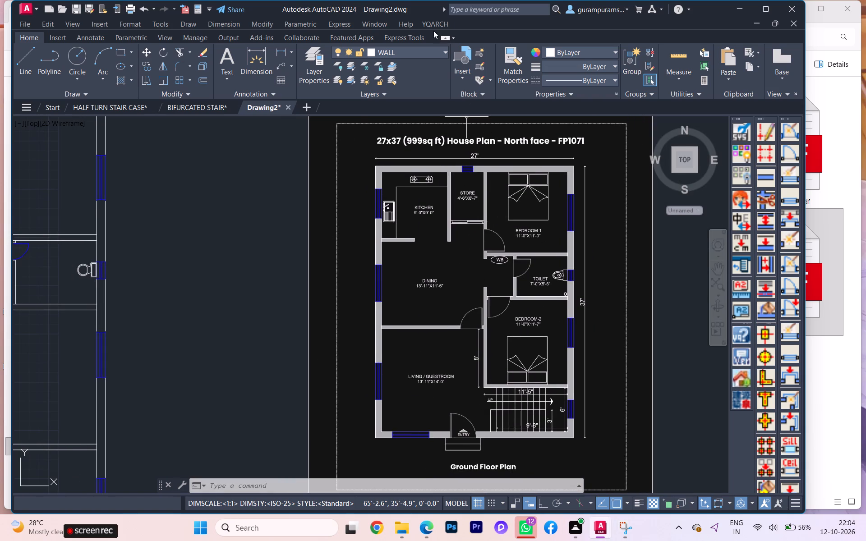
pyautogui.scroll(-1, 438, 84)
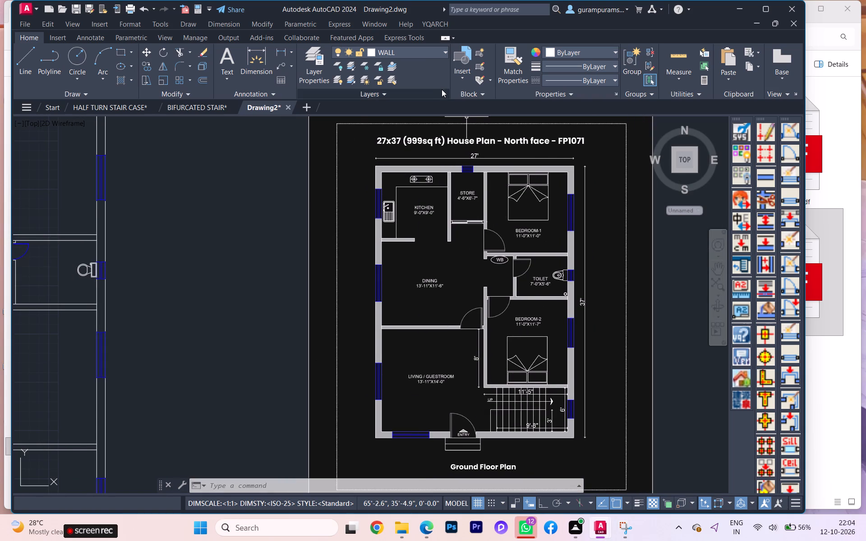
pyautogui.scroll(-3, 453, 94)
pyautogui.scroll(-4, 200, 164)
pyautogui.moveTo(207, 168); pyautogui.dragTo(213, 167, button='middle')
pyautogui.scroll(-1, 213, 167)
pyautogui.moveTo(213, 167); pyautogui.dragTo(241, 180, button='middle')
pyautogui.scroll(5, 215, 174)
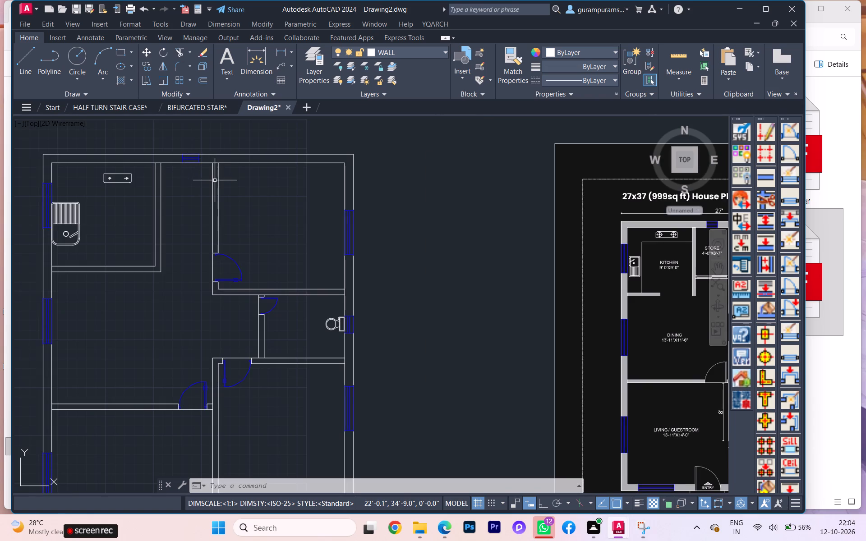
# Set the point style to a circle with a cross, with a point size of 5".
pyautogui.write('PT')
pyautogui.press('BackSpace')
pyautogui.press('t')
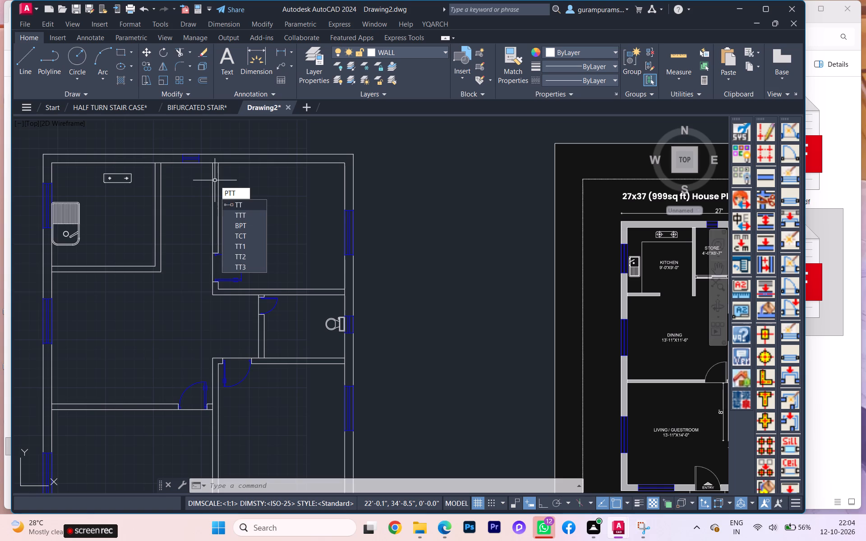
pyautogui.press('BackSpace')
pyautogui.click(258, 207)
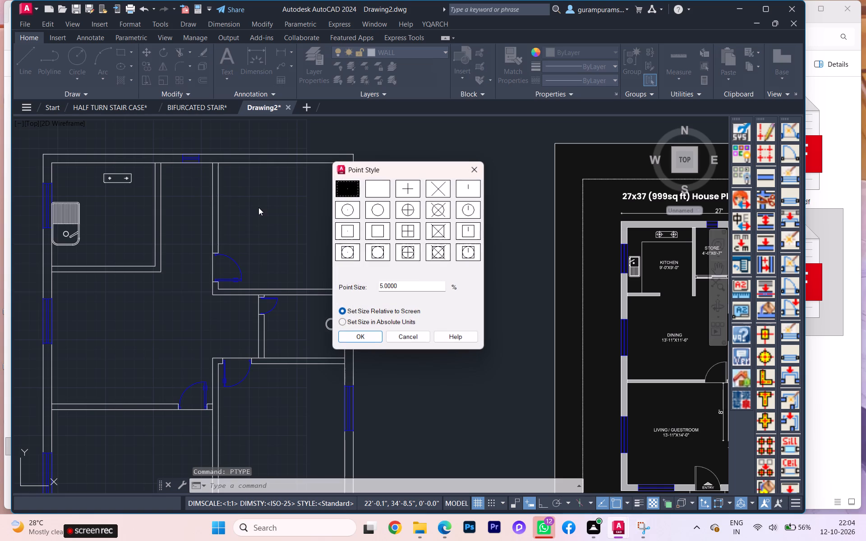
pyautogui.moveTo(413, 284); pyautogui.dragTo(337, 281)
pyautogui.write('5"')
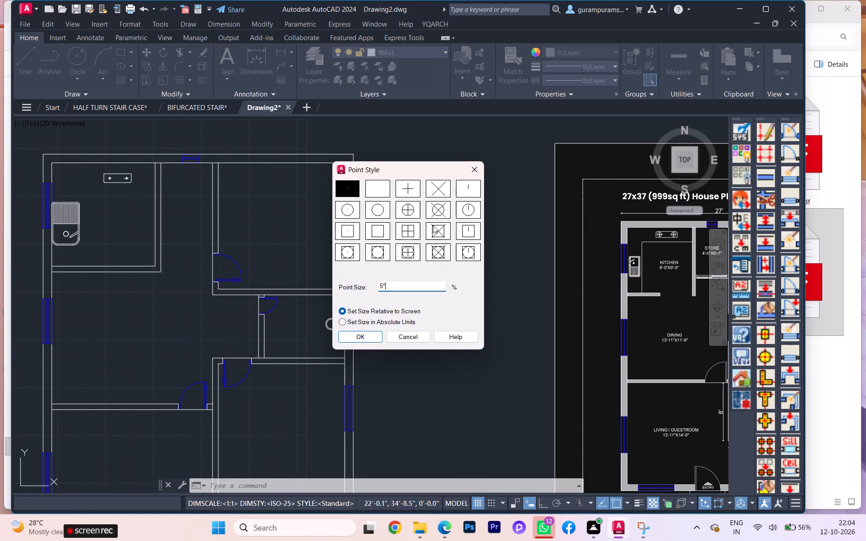
pyautogui.click(416, 213)
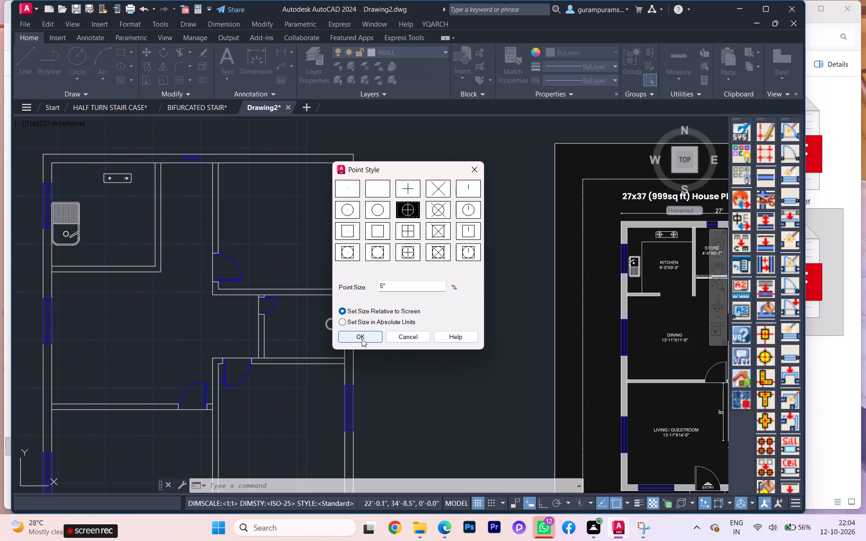
pyautogui.click(361, 339)
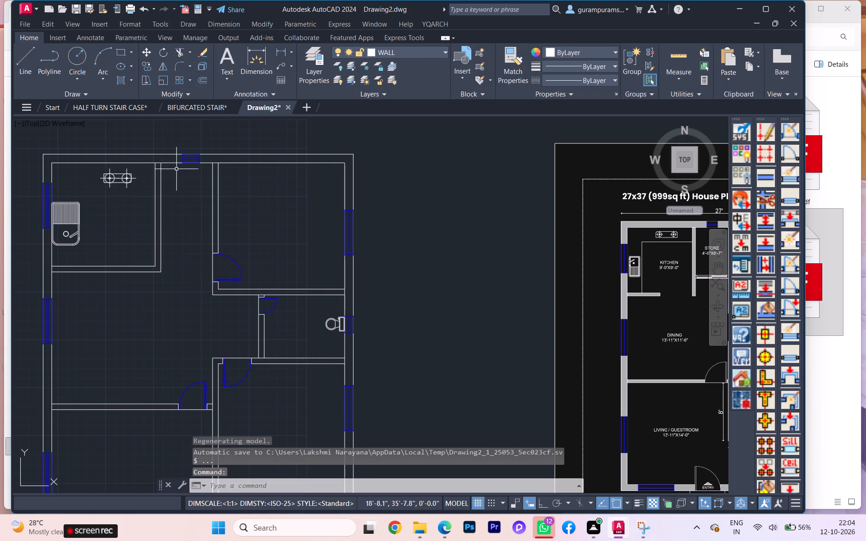
# Place a point in the store 4'6" south of the north wall's inner face, using tracking.
pyautogui.press('p')
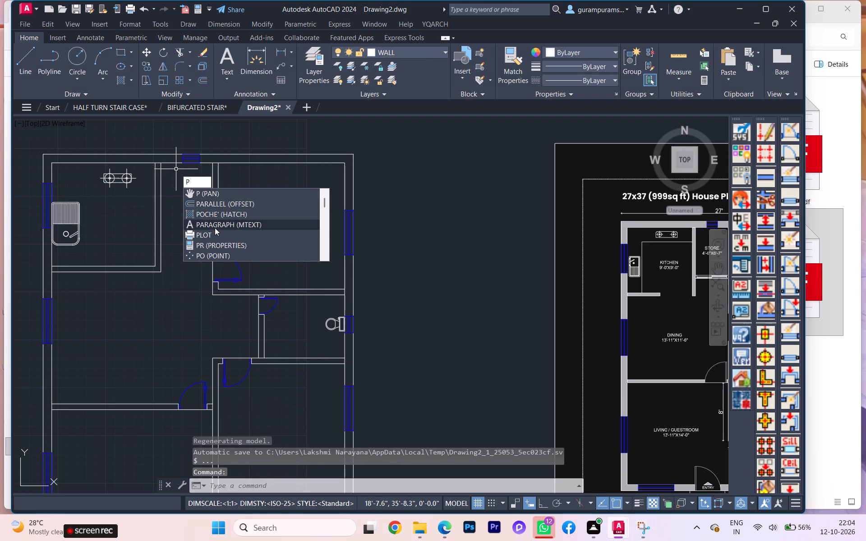
pyautogui.press('o')
pyautogui.click(208, 195)
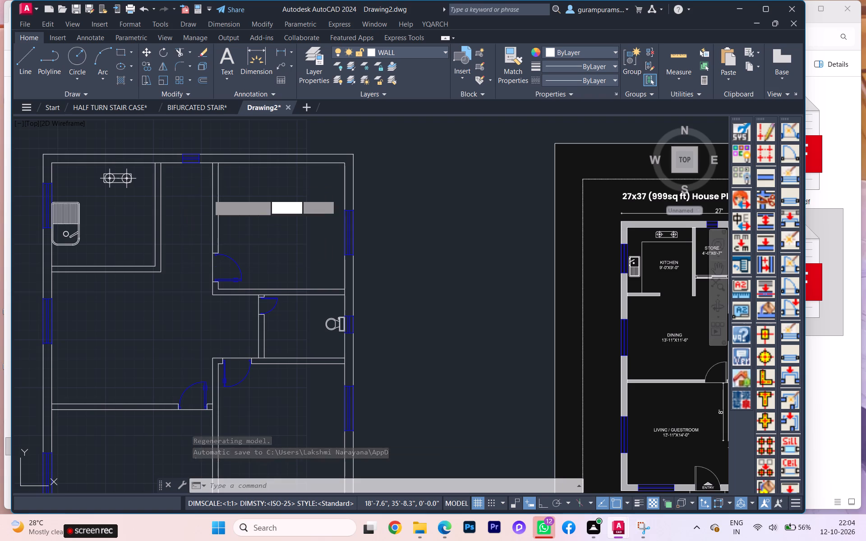
pyautogui.press('t')
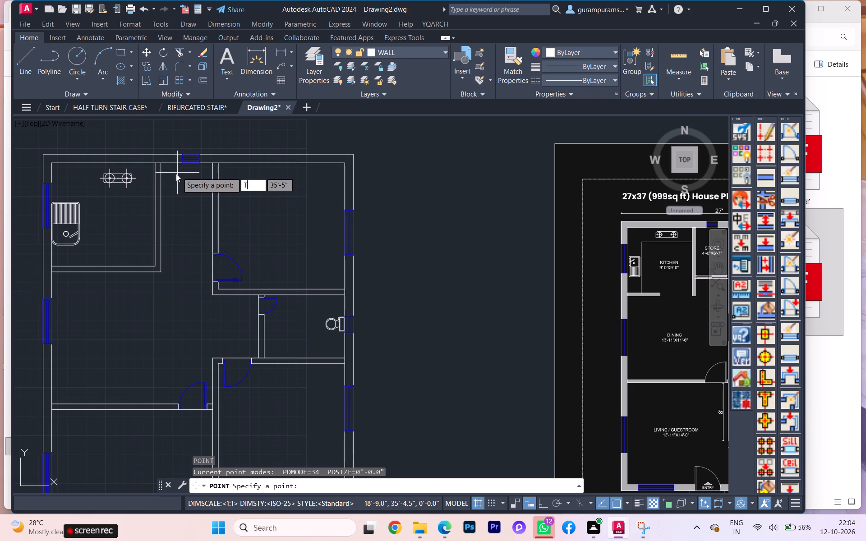
pyautogui.press('k')
pyautogui.press('Return')
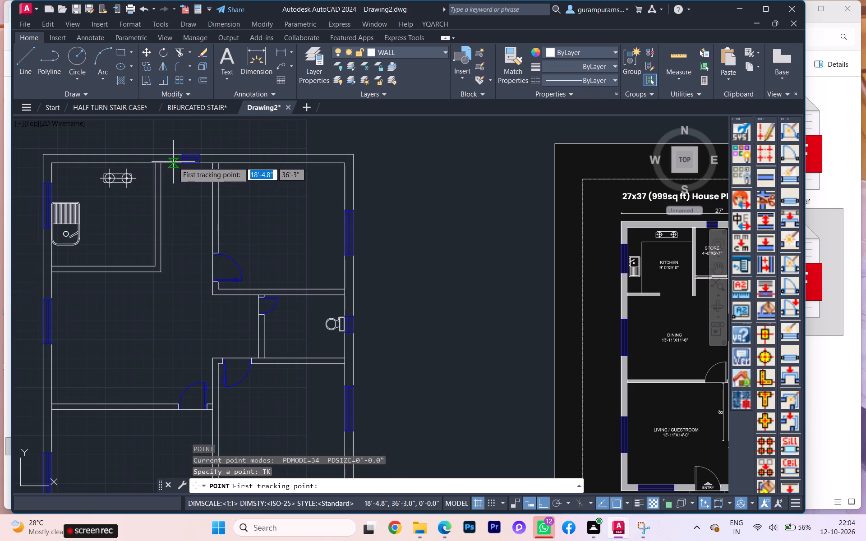
pyautogui.click(173, 162)
pyautogui.scroll(-1, 167, 221)
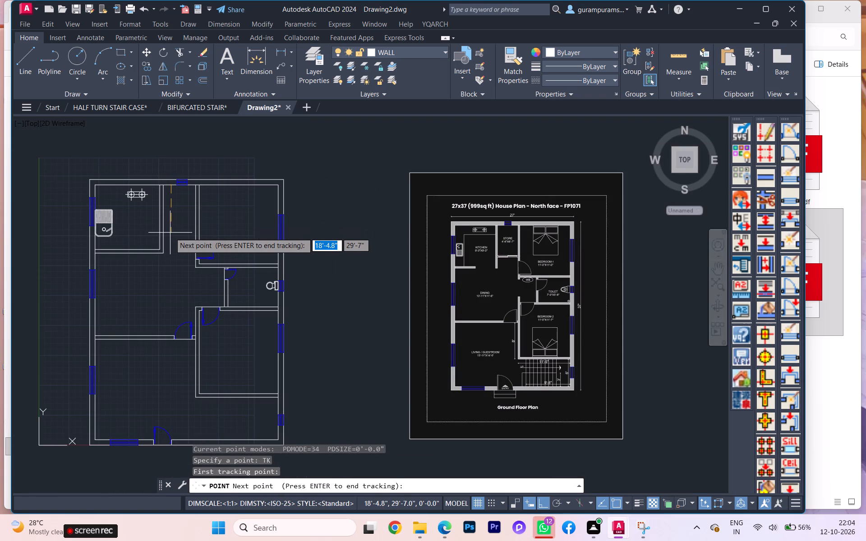
pyautogui.scroll(1, 170, 233)
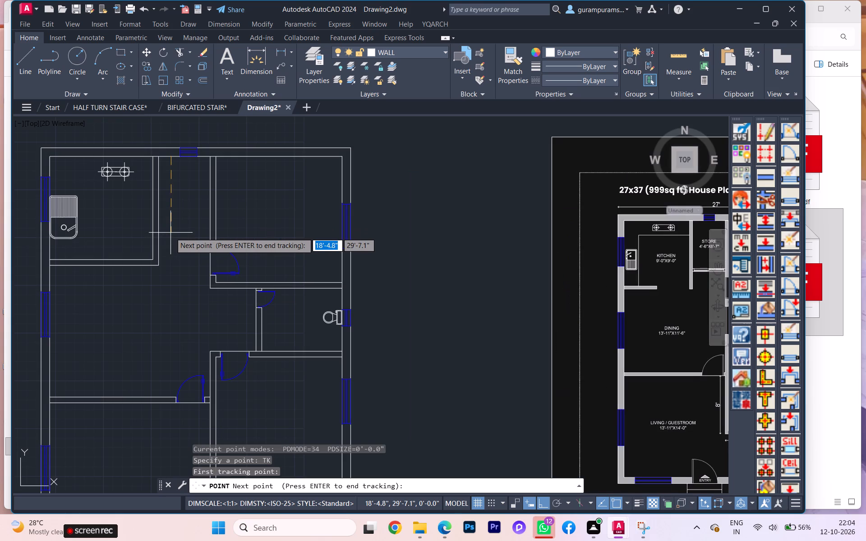
pyautogui.write("4'6")
pyautogui.press('Return')
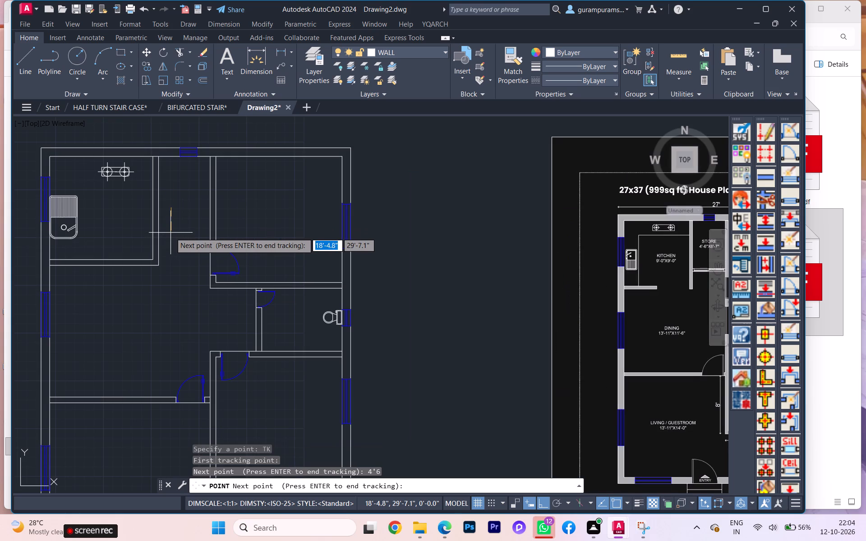
pyautogui.press('Return')
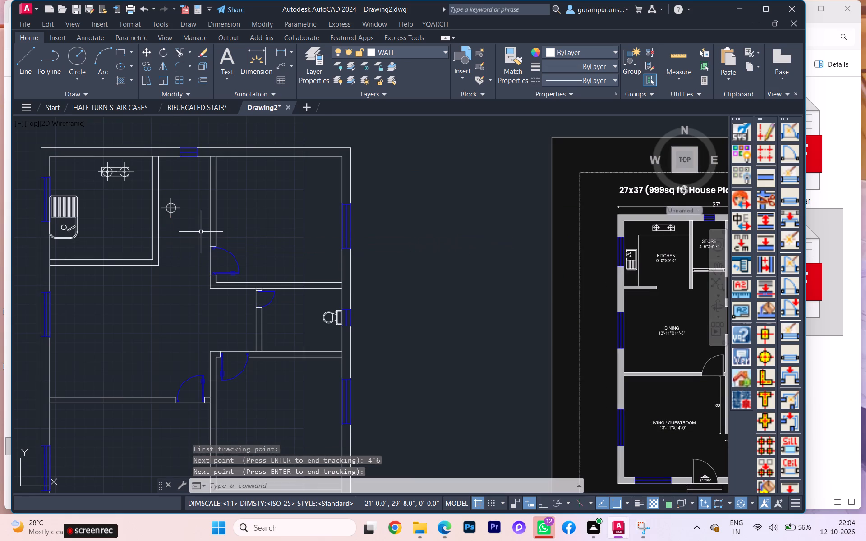
# Measure the vertical distance from the store point to the north wall's inner face with a linear dimension, without placing it.
pyautogui.scroll(1, 157, 222)
pyautogui.scroll(-1, 149, 223)
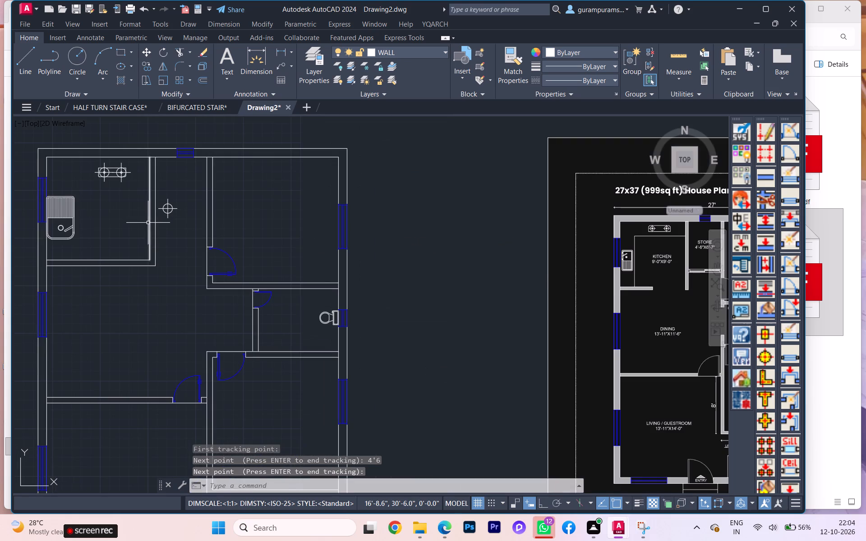
pyautogui.scroll(-1, 147, 223)
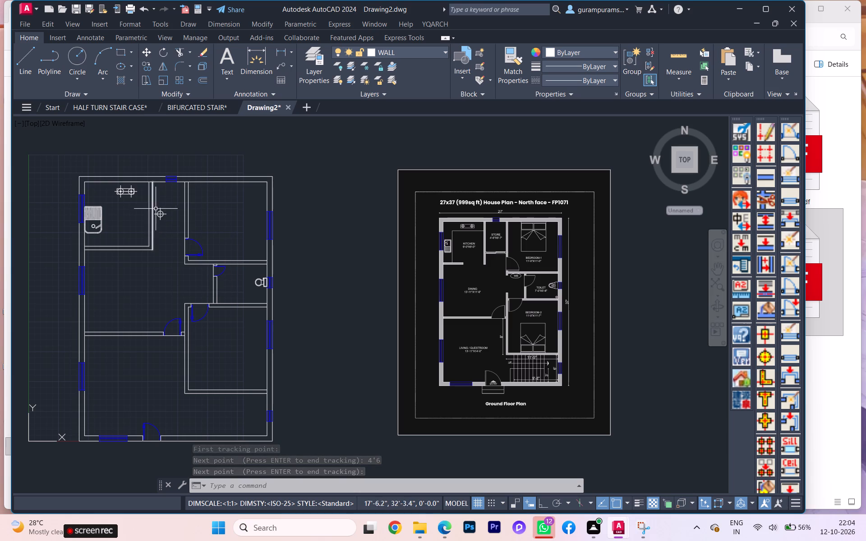
pyautogui.scroll(1, 160, 213)
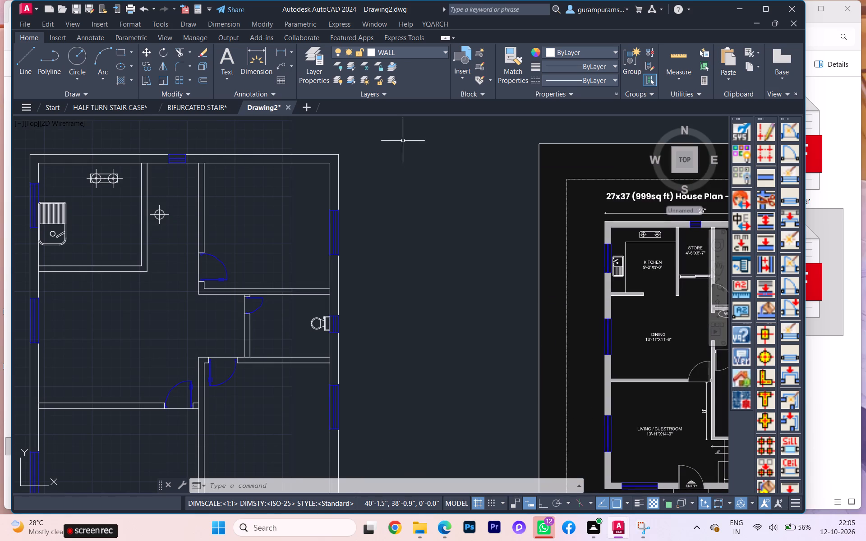
pyautogui.click(275, 48)
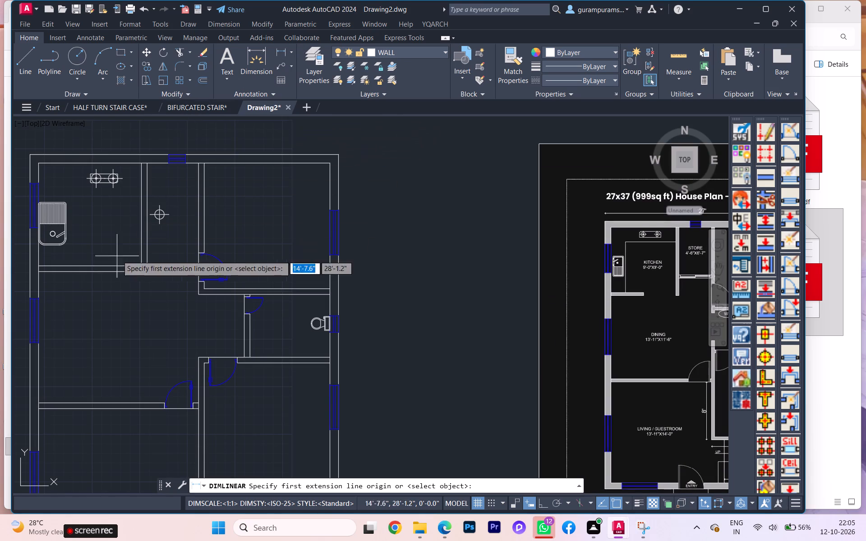
pyautogui.scroll(1, 159, 213)
pyautogui.click(158, 213)
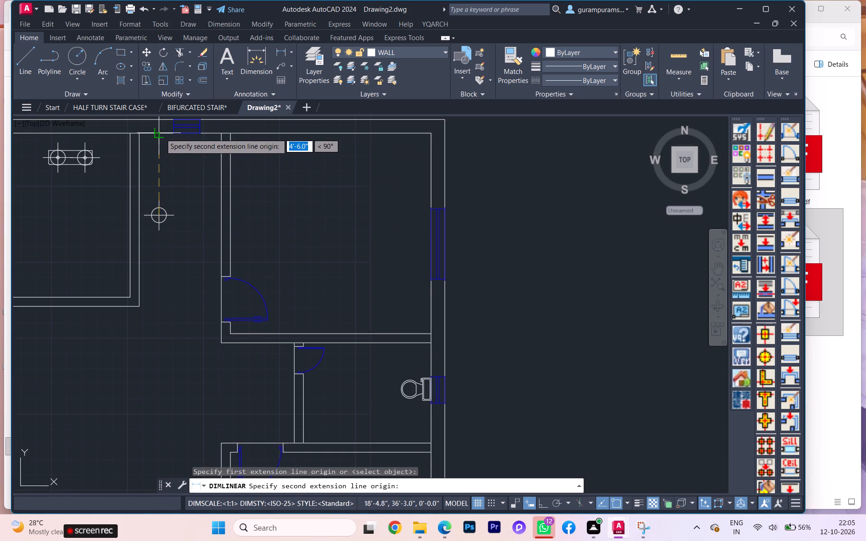
pyautogui.click(161, 133)
pyautogui.scroll(1, 166, 133)
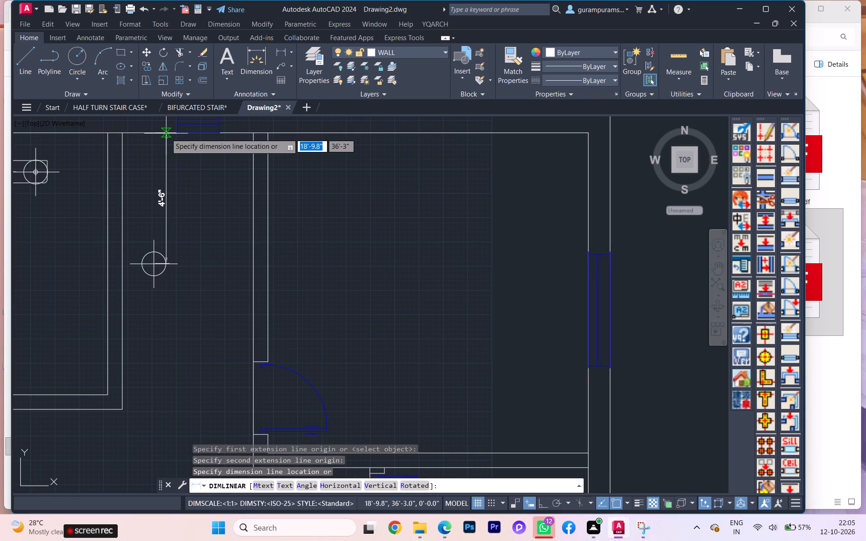
pyautogui.press('Escape')
pyautogui.scroll(-2, 167, 146)
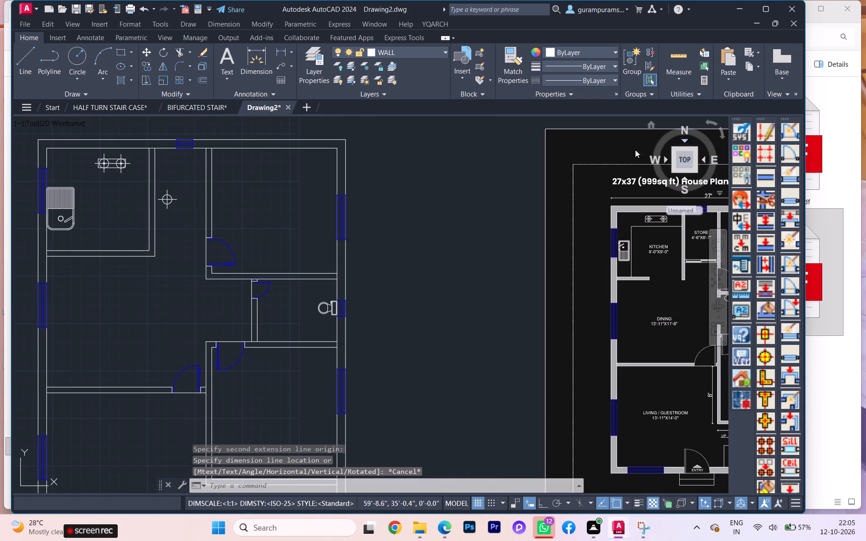
# Start YQArch's Draw a Window command and set the default window style to WD_00_X2.
pyautogui.click(444, 25)
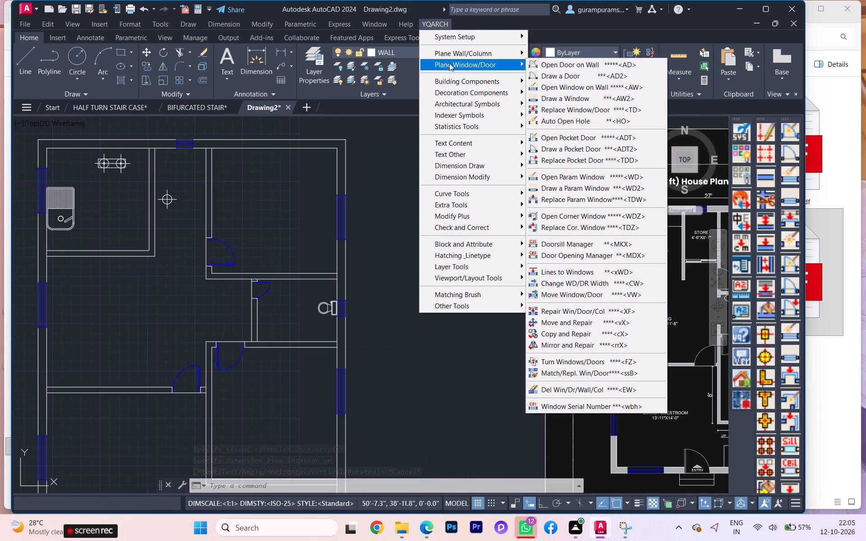
pyautogui.click(449, 63)
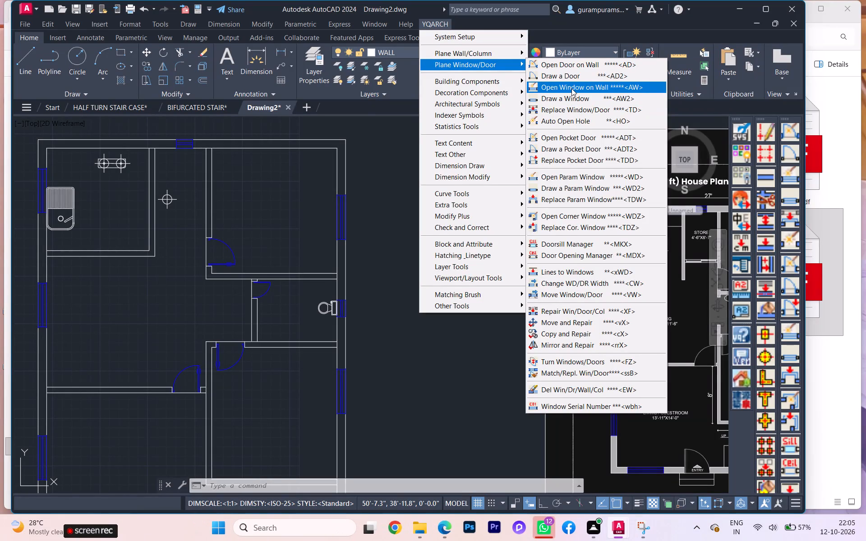
pyautogui.click(565, 95)
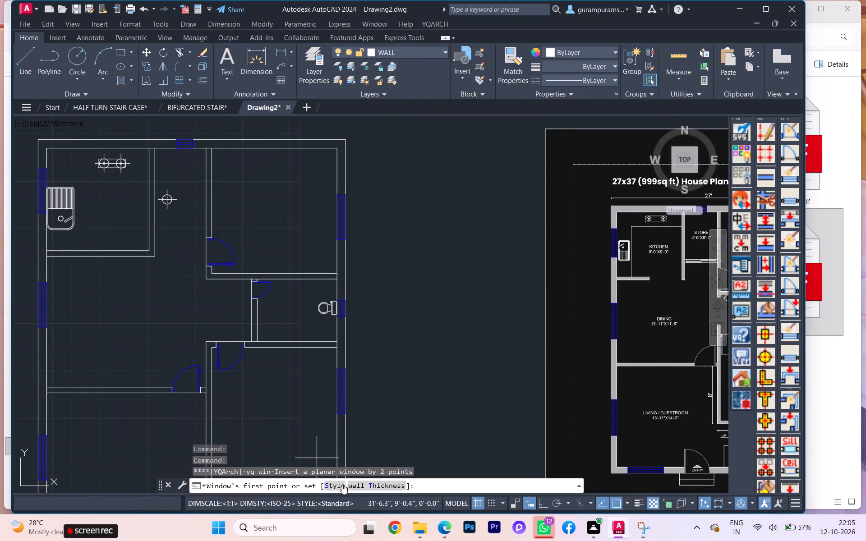
pyautogui.click(332, 481)
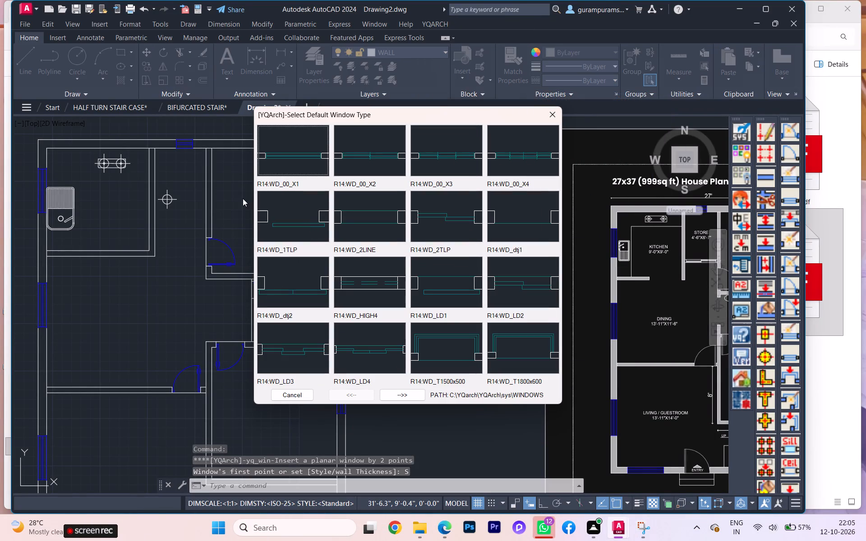
pyautogui.scroll(2, 442, 161)
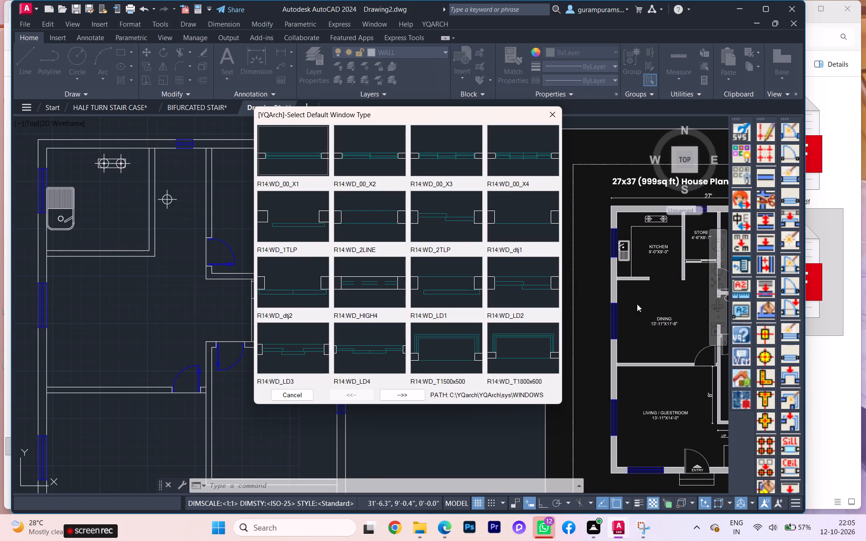
pyautogui.scroll(2, 691, 257)
pyautogui.click(364, 154)
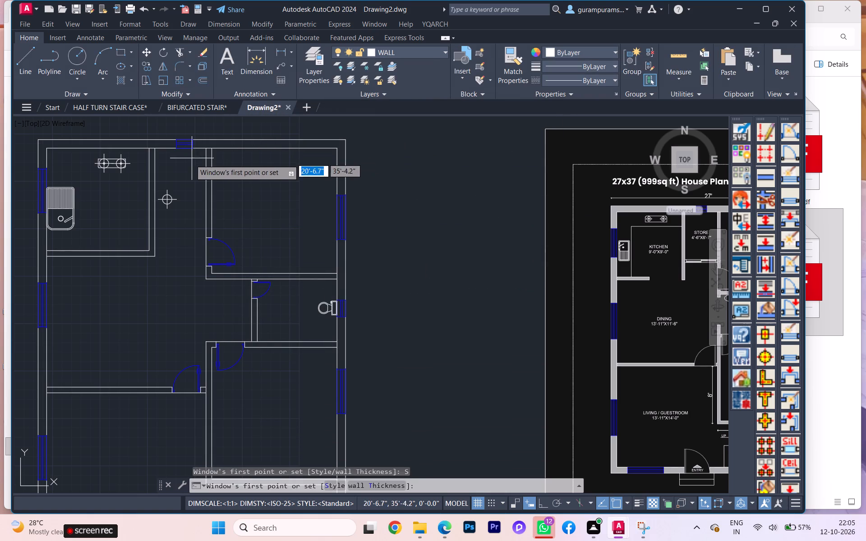
# Draw the window across the store, level with the point marker, from the kitchen's east wall to Bedroom-1's west wall, with wall thickness 9.
pyautogui.moveTo(349, 197); pyautogui.dragTo(411, 236, button='middle')
pyautogui.scroll(-1, 349, 197)
pyautogui.scroll(2, 325, 321)
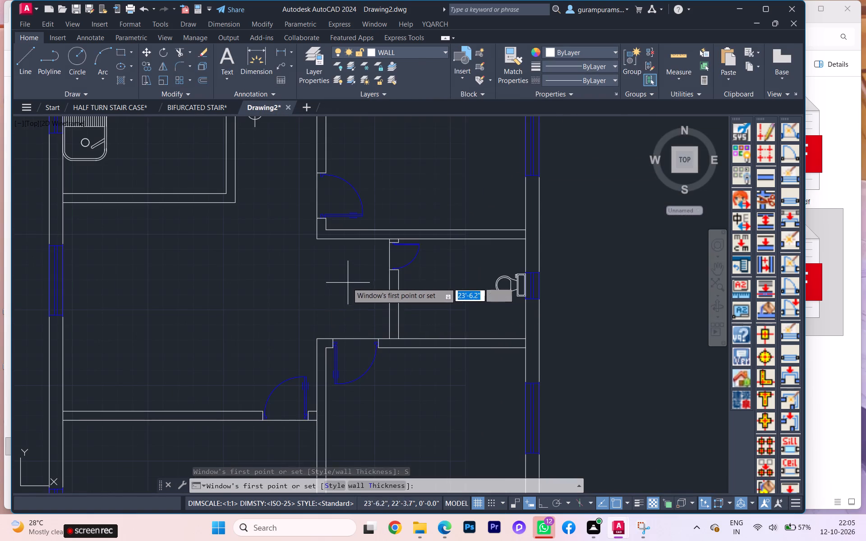
pyautogui.scroll(-1, 309, 232)
pyautogui.moveTo(308, 233); pyautogui.dragTo(312, 315, button='middle')
pyautogui.scroll(2, 284, 248)
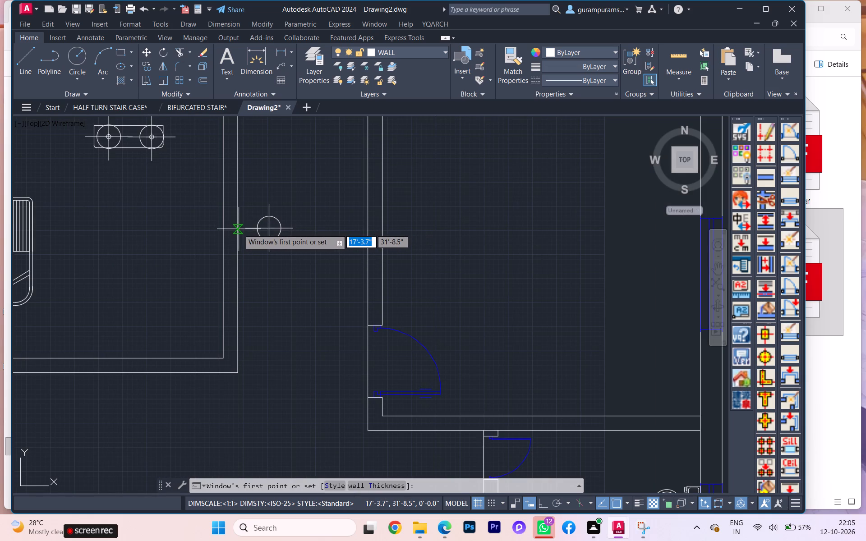
pyautogui.click(238, 228)
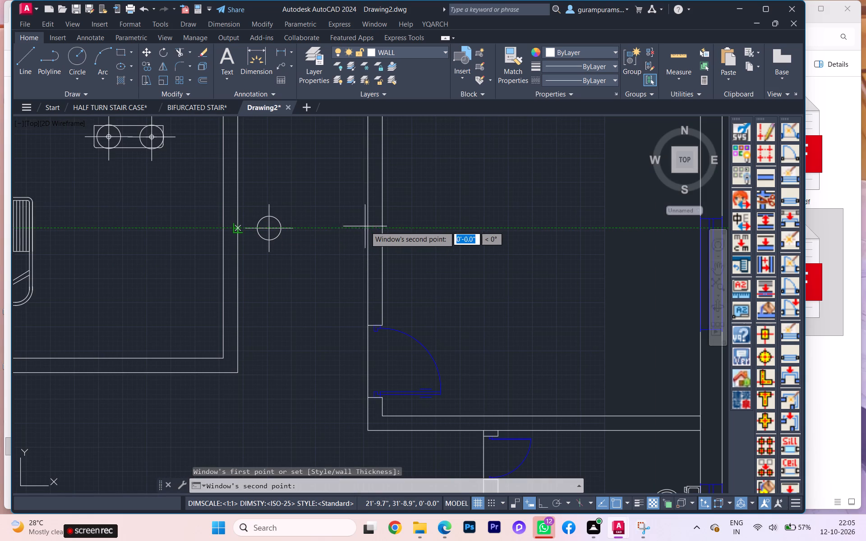
pyautogui.click(368, 226)
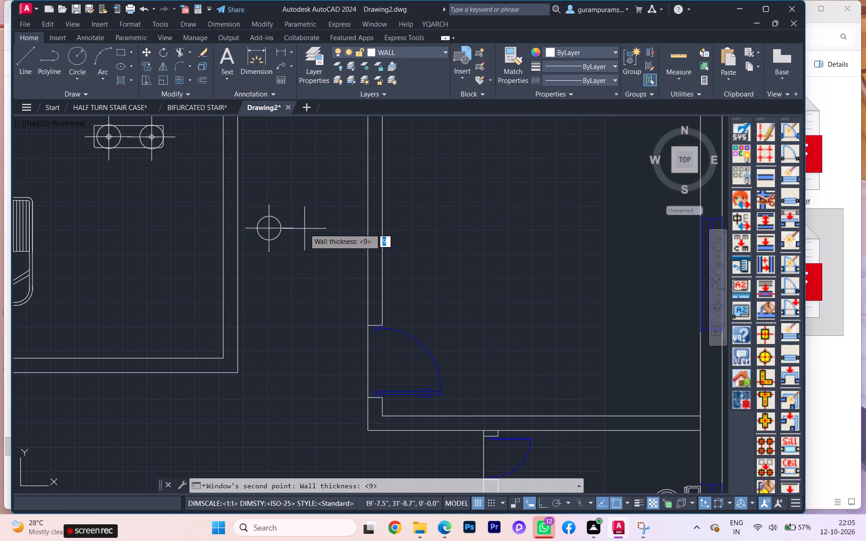
pyautogui.press('space')
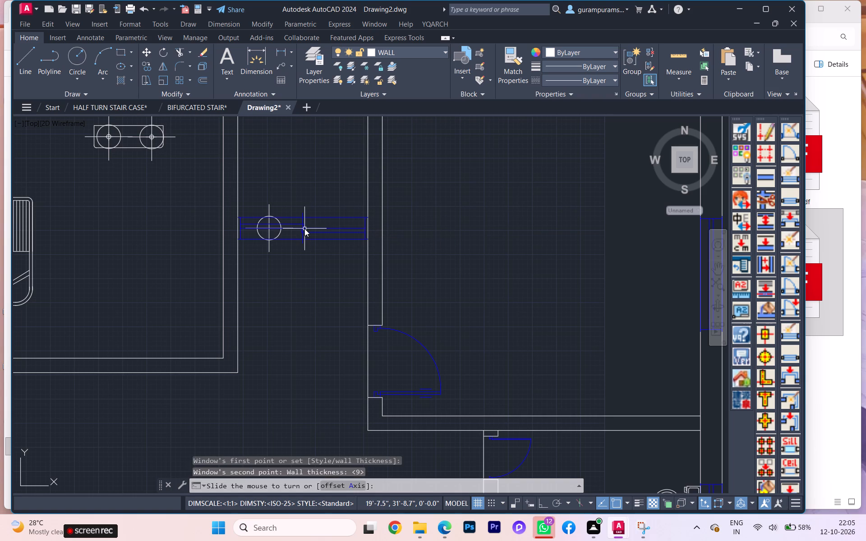
pyautogui.scroll(1, 304, 229)
pyautogui.scroll(-2, 304, 229)
pyautogui.scroll(4, 301, 232)
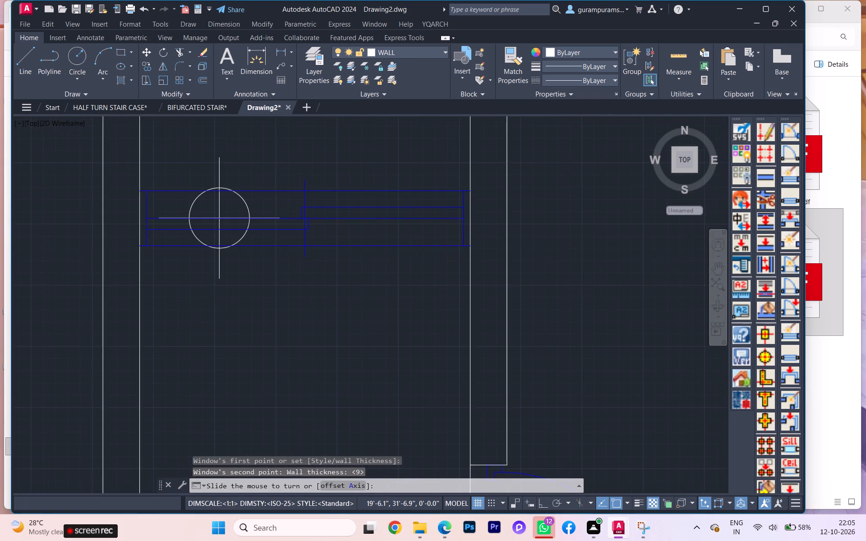
pyautogui.scroll(-7, 303, 232)
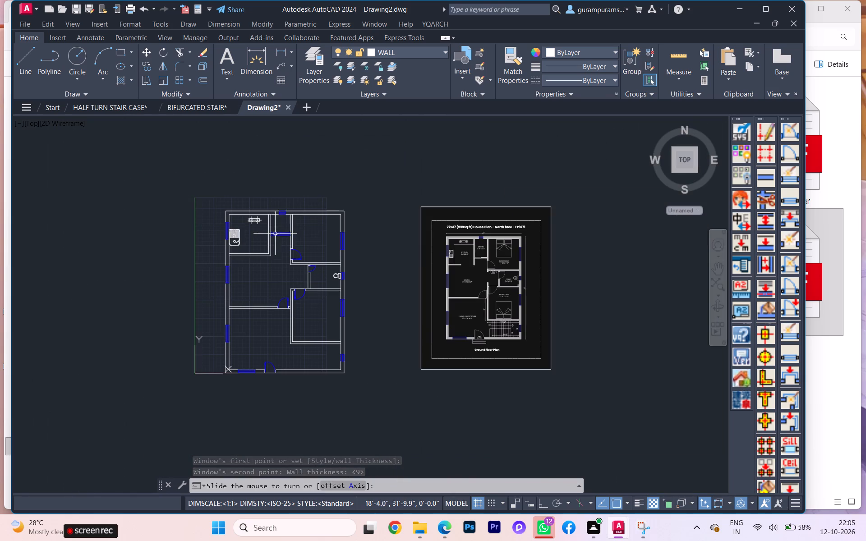
pyautogui.scroll(4, 487, 256)
pyautogui.scroll(-2, 487, 253)
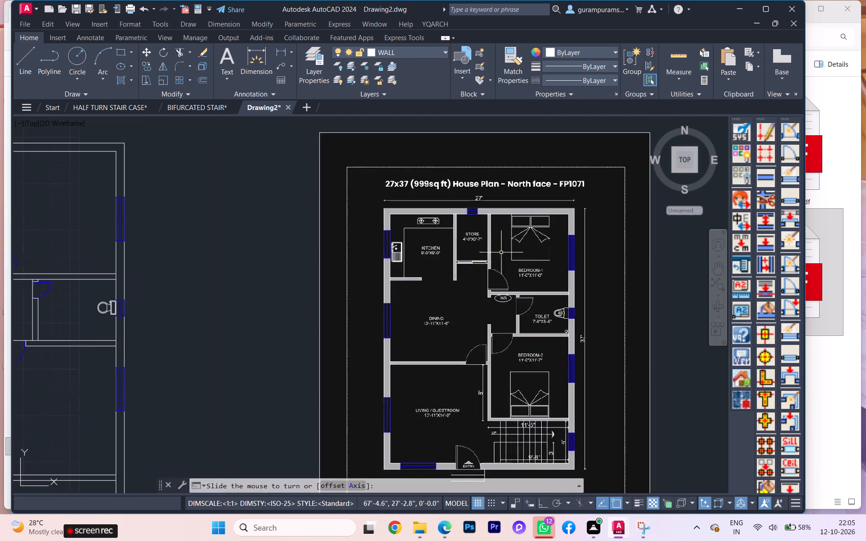
pyautogui.scroll(-1, 505, 253)
pyautogui.scroll(-3, 285, 260)
pyautogui.scroll(5, 257, 254)
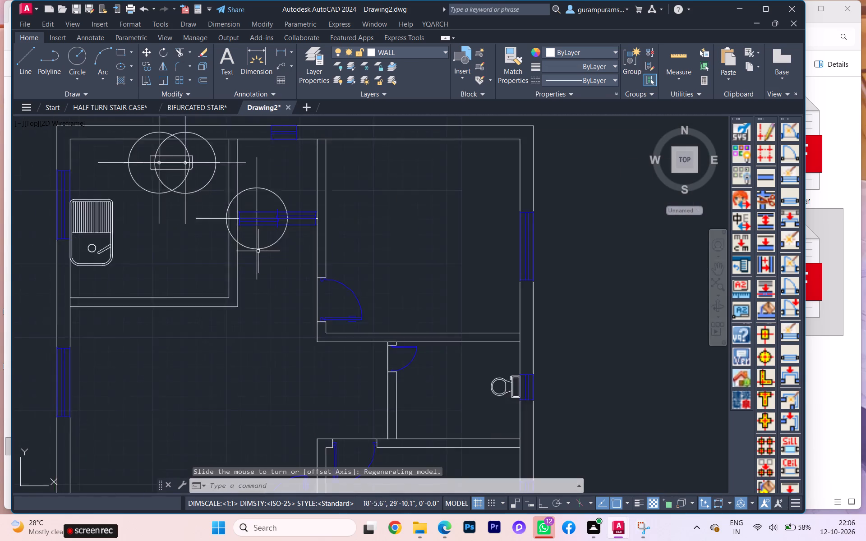
# Delete the point marker overlapping the new window at the store opening.
pyautogui.scroll(1, 258, 251)
pyautogui.click(284, 208)
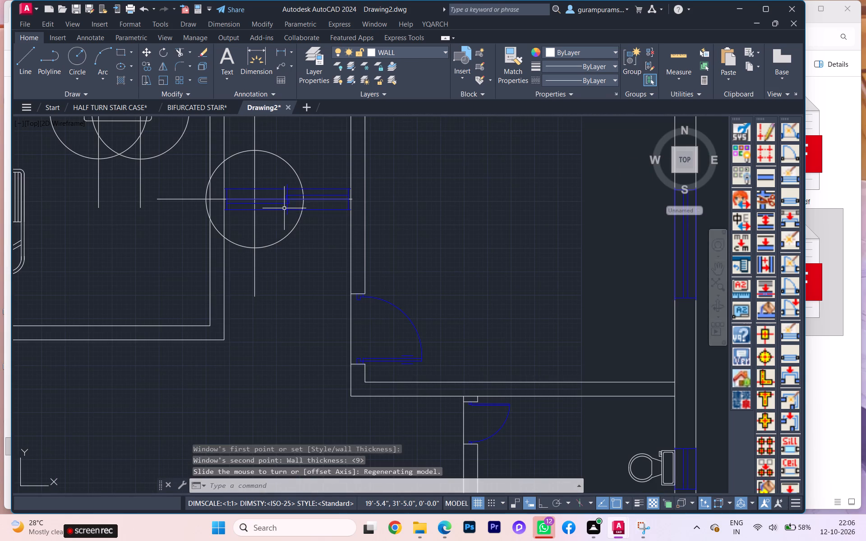
pyautogui.click(280, 213)
pyautogui.click(263, 186)
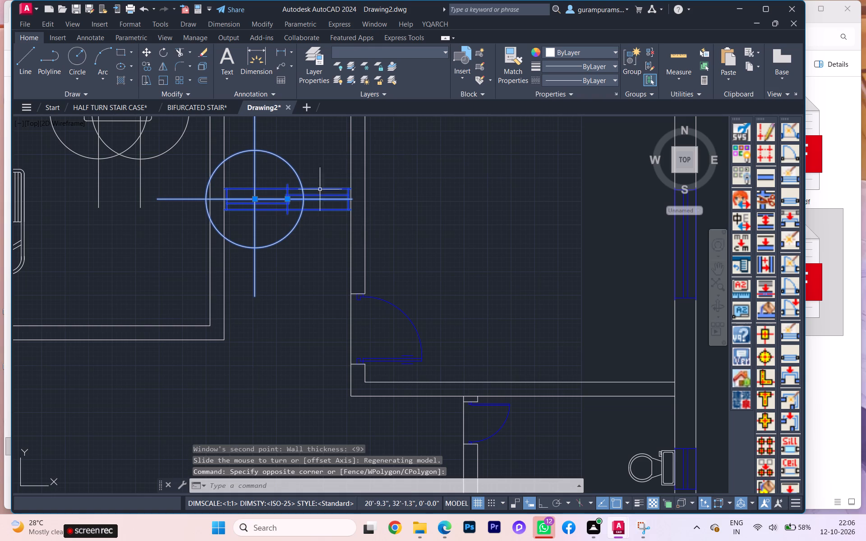
pyautogui.click(282, 157)
pyautogui.press('Escape')
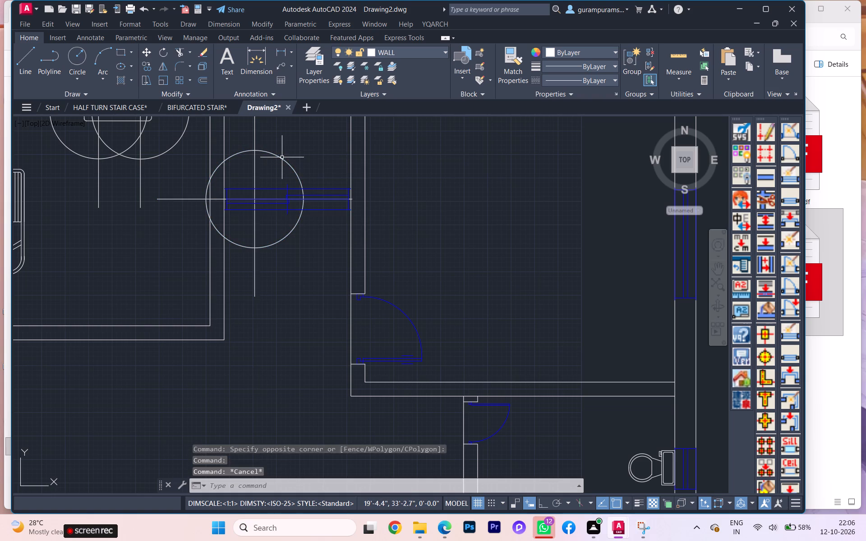
pyautogui.click(282, 157)
pyautogui.press('Delete')
# Set the object colour of the store's sliding window to ByBlock.
pyautogui.click(289, 192)
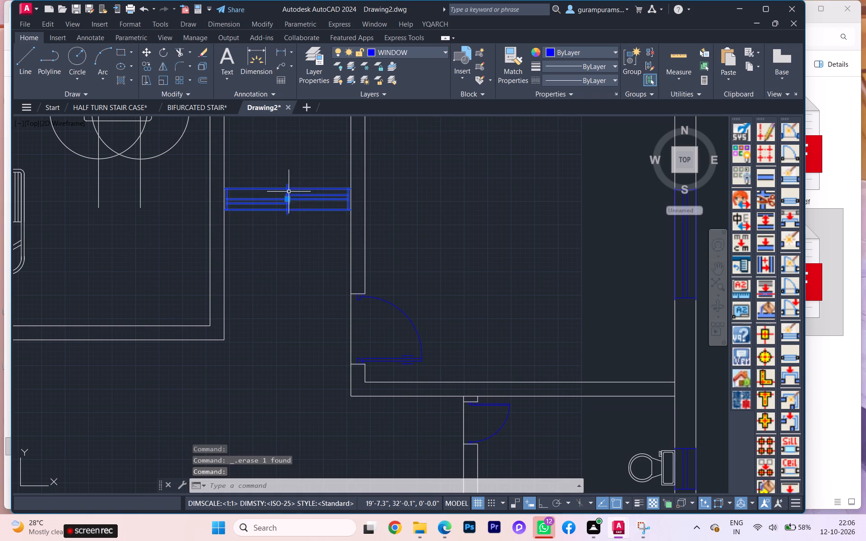
pyautogui.scroll(3, 285, 191)
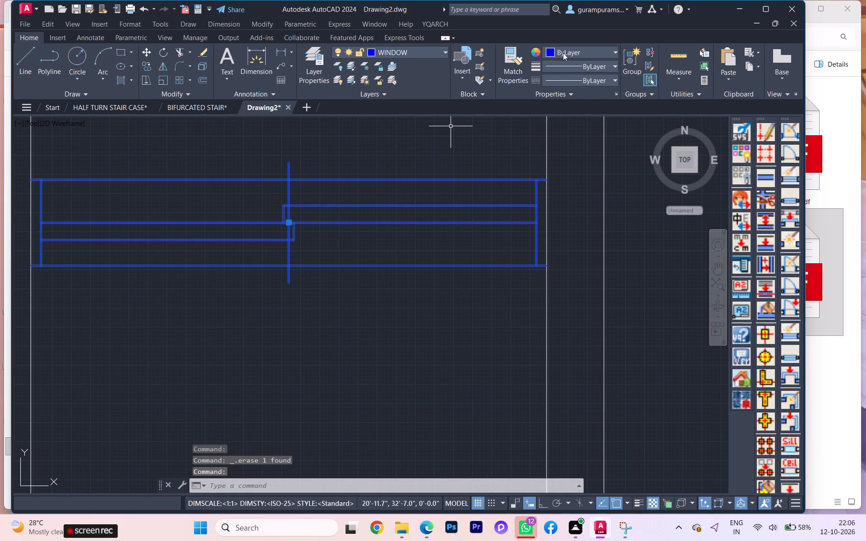
pyautogui.click(564, 51)
pyautogui.click(551, 78)
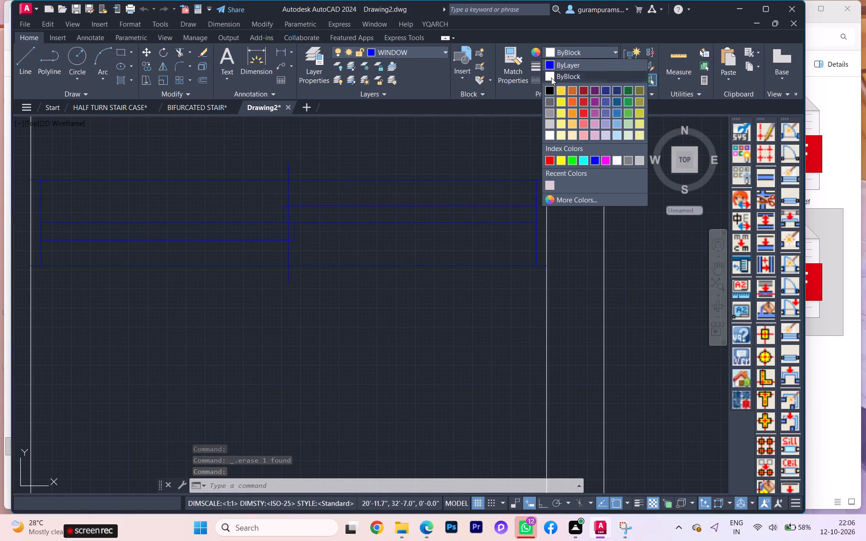
# Change the WINDOW layer's colour to white.
pyautogui.click(390, 227)
pyautogui.click(364, 179)
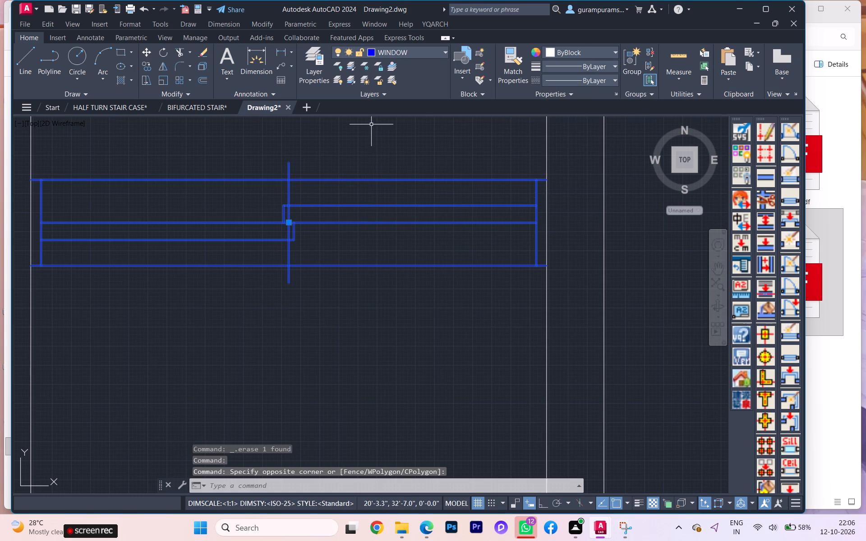
pyautogui.click(418, 55)
pyautogui.click(373, 106)
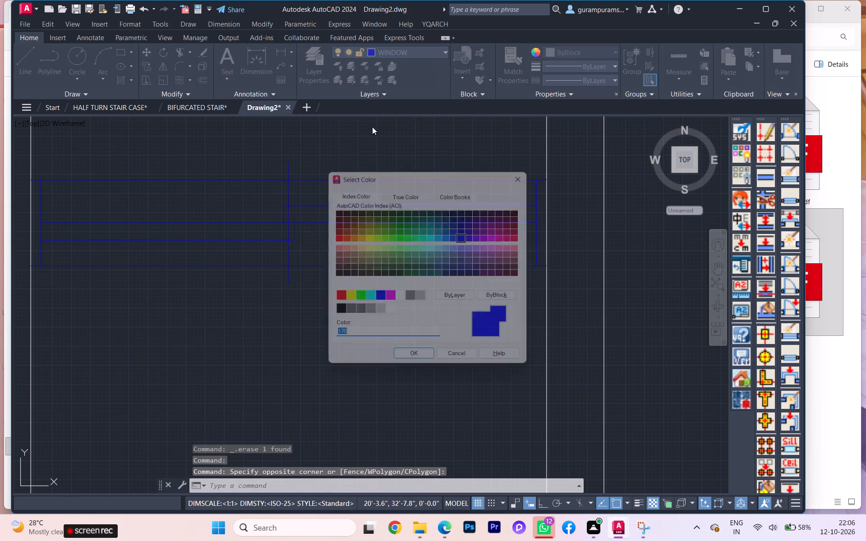
pyautogui.click(397, 297)
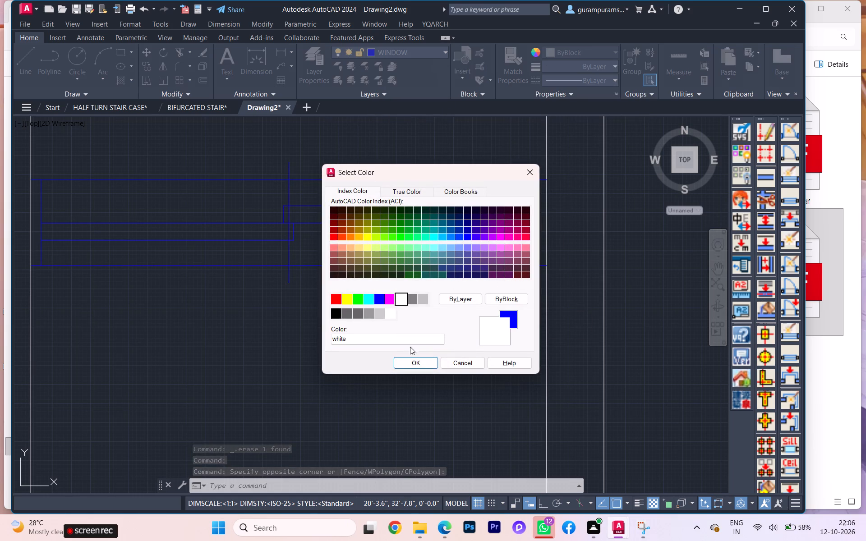
pyautogui.click(418, 359)
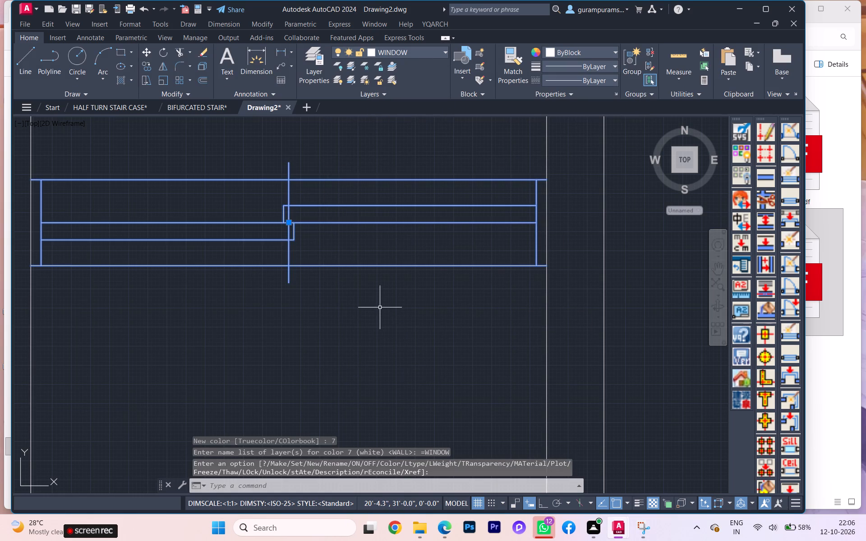
pyautogui.press('Escape')
# Hatch the two sliding panels of the store window with a Solid fill.
pyautogui.press('h')
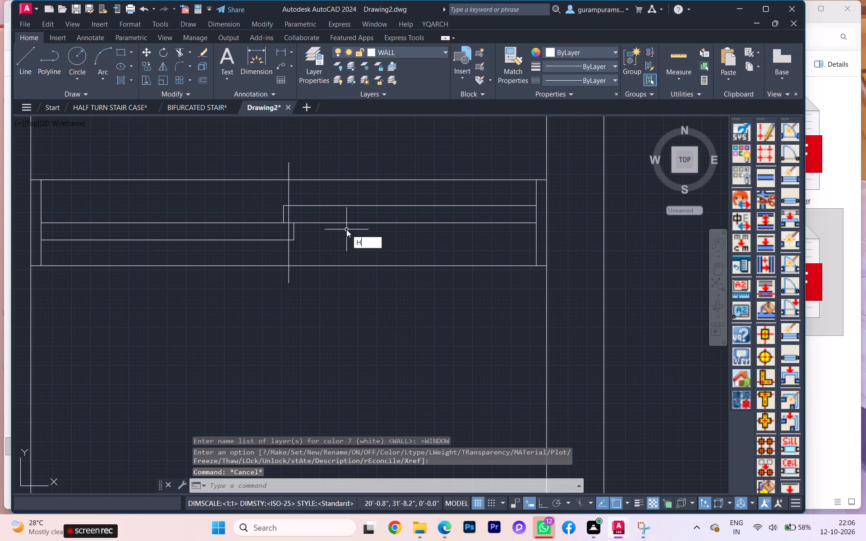
pyautogui.press('Return')
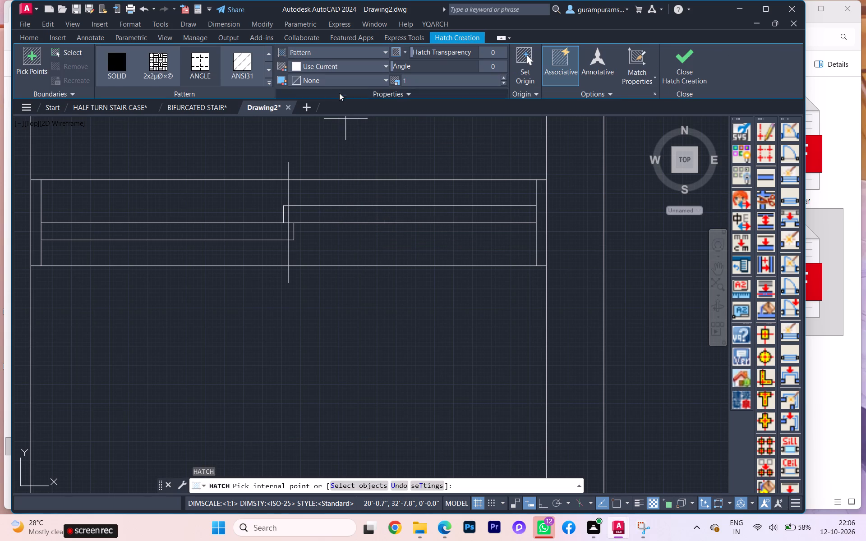
pyautogui.click(332, 46)
pyautogui.click(318, 64)
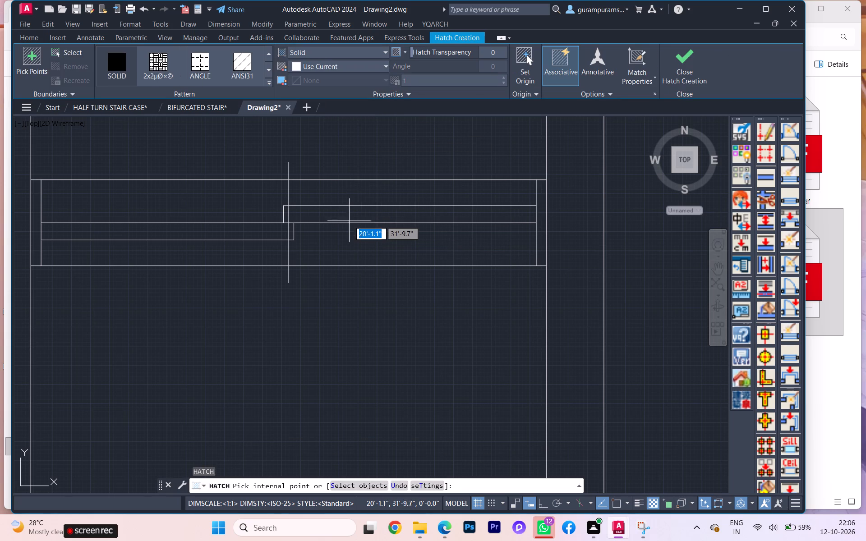
pyautogui.click(352, 215)
pyautogui.click(234, 227)
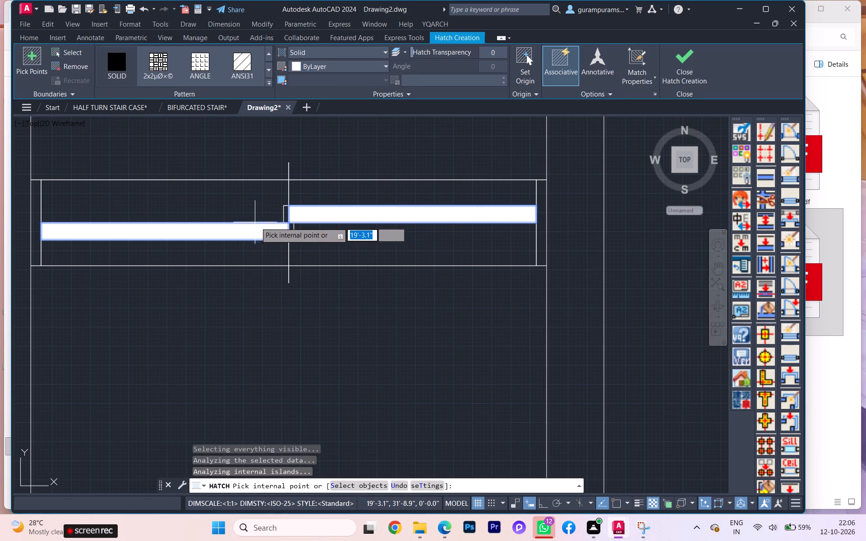
pyautogui.press('Escape')
# Examine the store's hatched sliding window in the plan alongside the reference floor plan.
pyautogui.scroll(-2, 290, 245)
pyautogui.press('b')
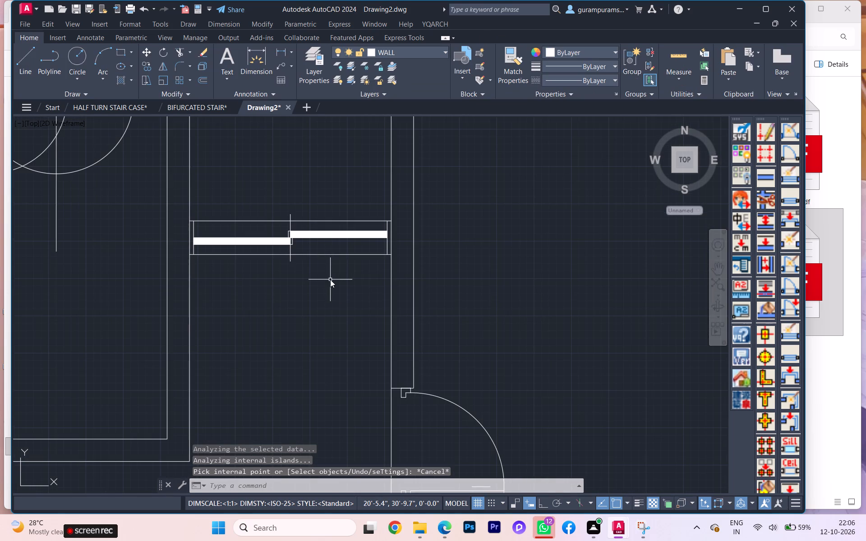
pyautogui.scroll(-2, 330, 280)
pyautogui.press('Escape')
pyautogui.scroll(-1, 318, 285)
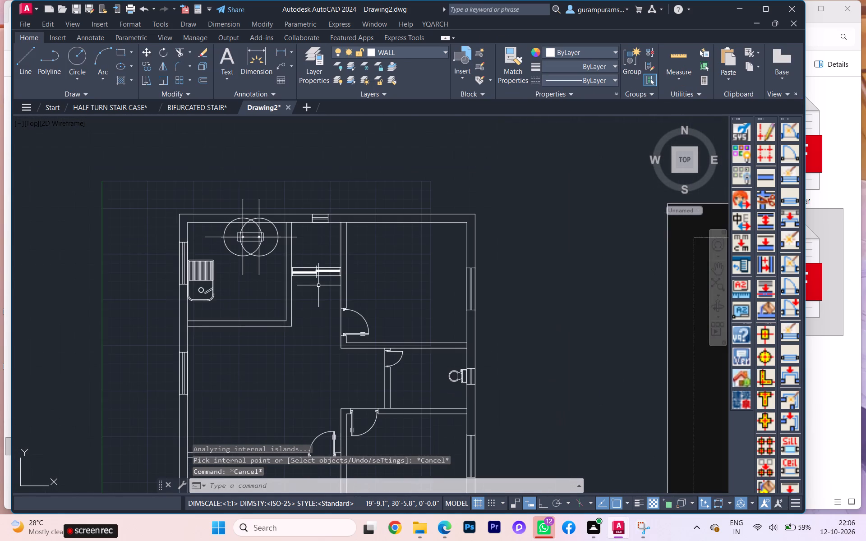
pyautogui.scroll(1, 318, 285)
pyautogui.scroll(-1, 305, 285)
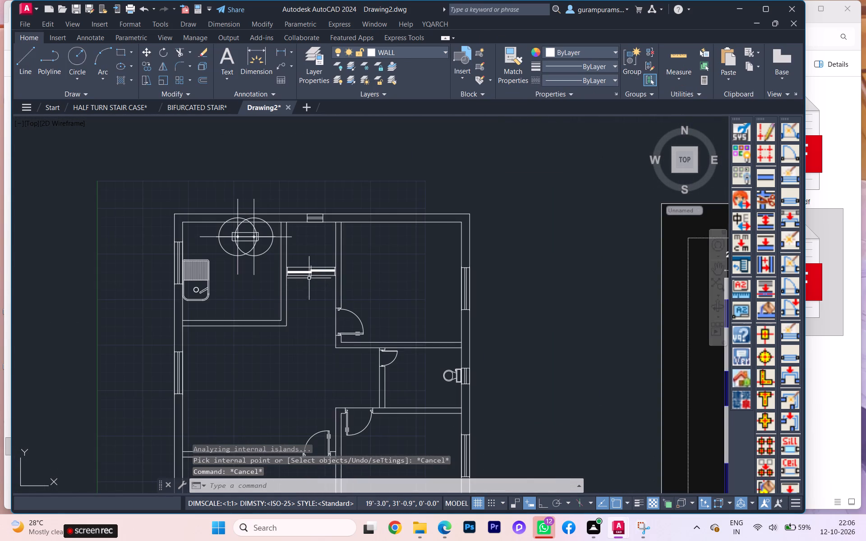
pyautogui.scroll(2, 309, 278)
pyautogui.scroll(-2, 309, 274)
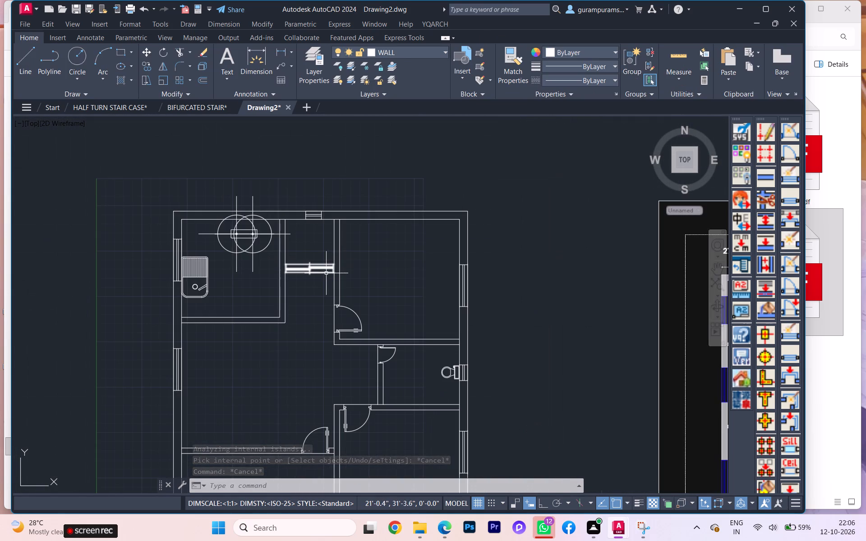
pyautogui.scroll(-1, 433, 280)
pyautogui.moveTo(421, 277); pyautogui.dragTo(292, 251, button='middle')
pyautogui.scroll(3, 523, 268)
pyautogui.scroll(-2, 525, 266)
pyautogui.scroll(-1, 255, 232)
pyautogui.moveTo(258, 234); pyautogui.dragTo(338, 225, button='middle')
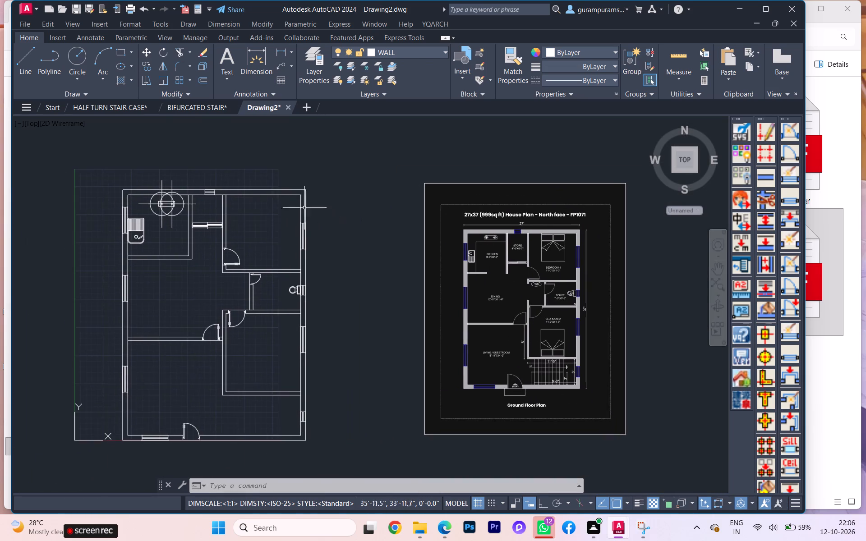
# Delete the stove block and its circular point markers from the kitchen.
pyautogui.scroll(1, 182, 190)
pyautogui.click(166, 214)
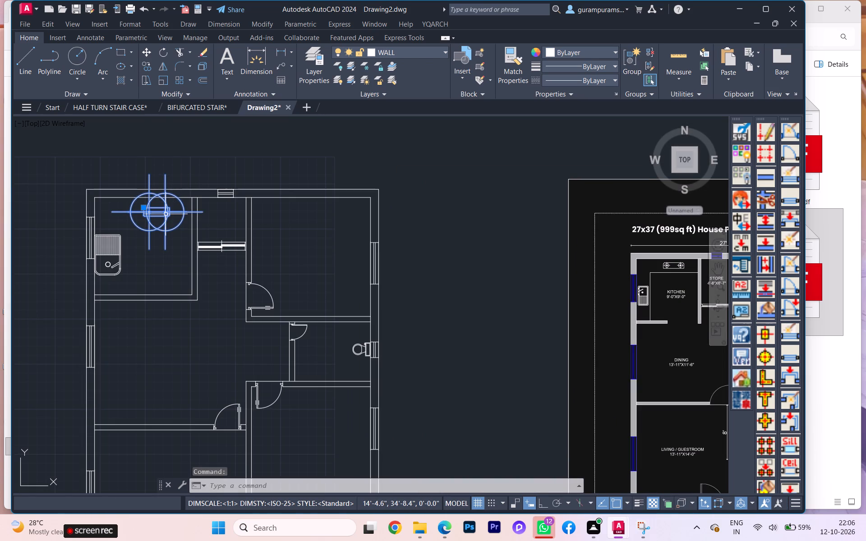
pyautogui.press('Delete')
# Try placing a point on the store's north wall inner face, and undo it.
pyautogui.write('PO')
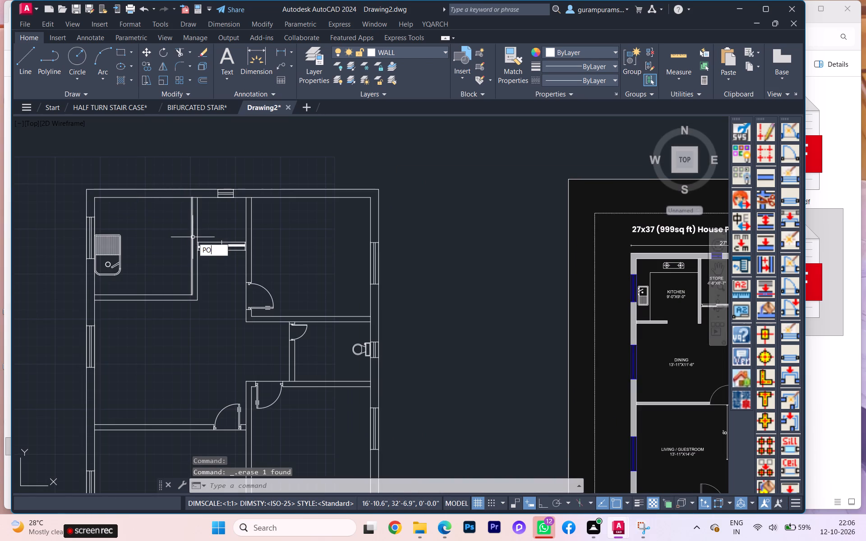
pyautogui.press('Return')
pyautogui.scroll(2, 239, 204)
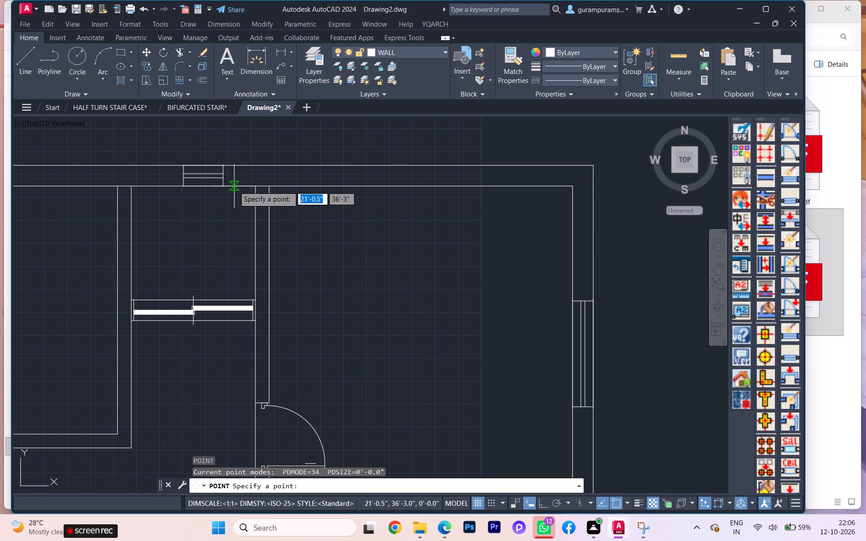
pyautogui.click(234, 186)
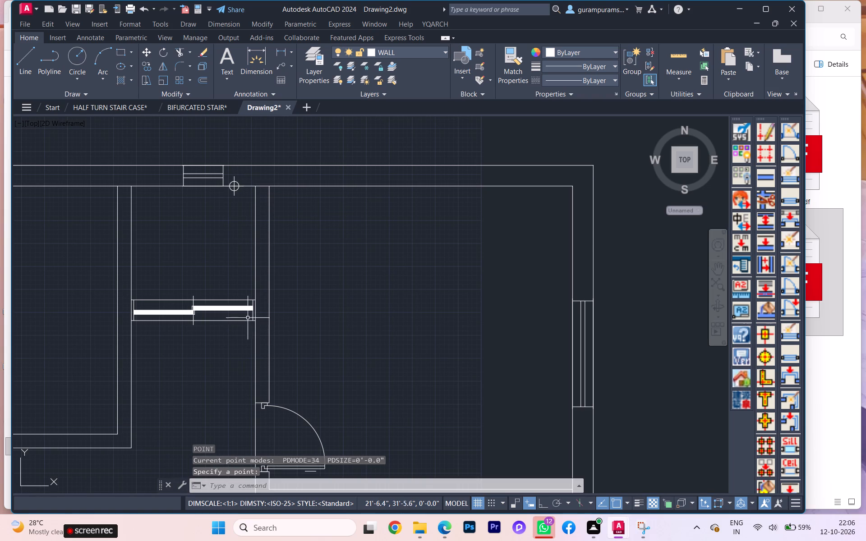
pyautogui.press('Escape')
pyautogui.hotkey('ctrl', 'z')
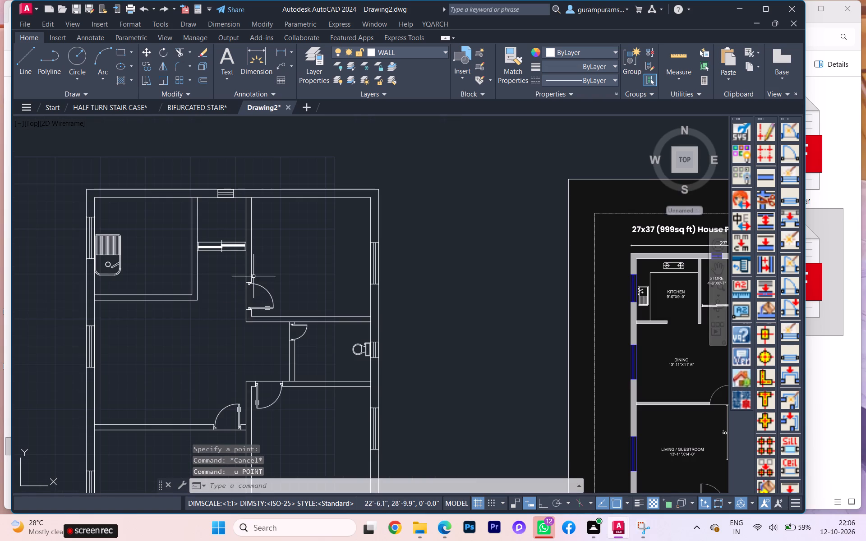
# Place a point in the store, tracked 6'7 south from the north wall's inner face.
pyautogui.press('p')
pyautogui.press('o')
pyautogui.press('Return')
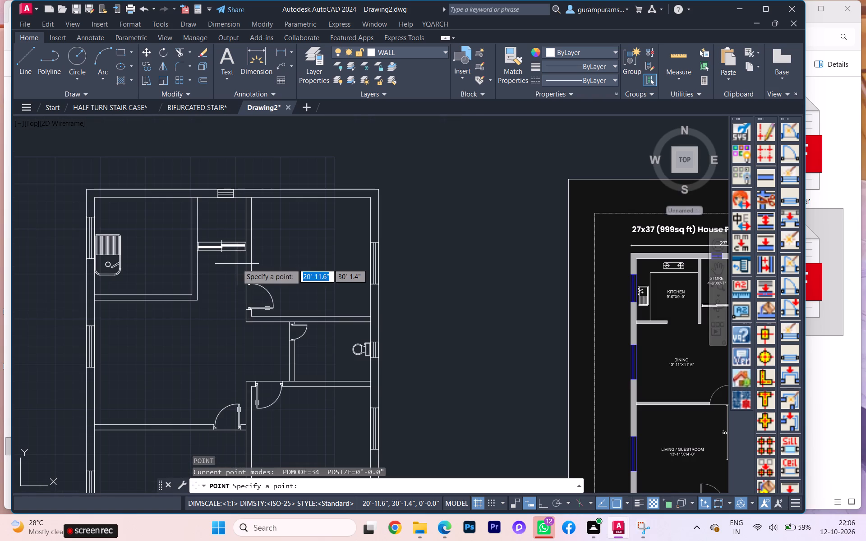
pyautogui.write('TK')
pyautogui.press('Return')
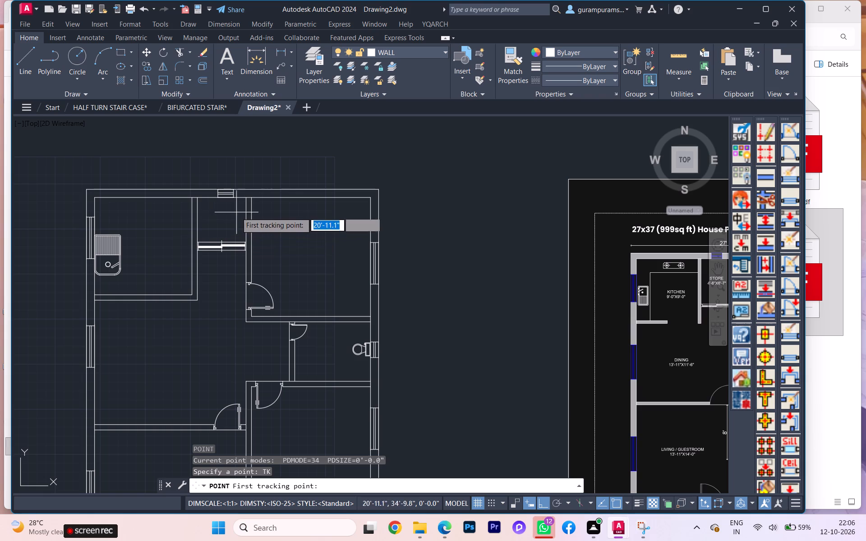
pyautogui.click(240, 200)
pyautogui.write("6'7")
pyautogui.press('Return')
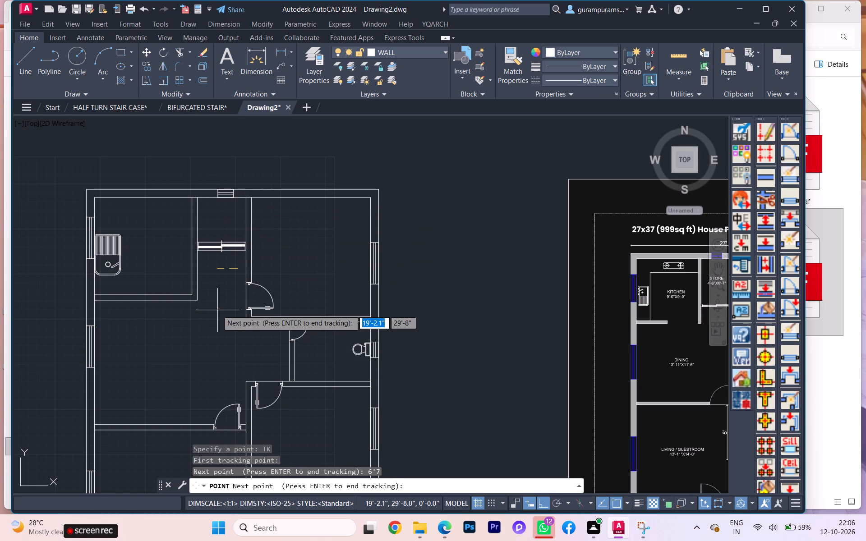
pyautogui.press('Return')
# Move the store's sliding window and its hatch straight south so its north edge is level with the point marker.
pyautogui.click(226, 255)
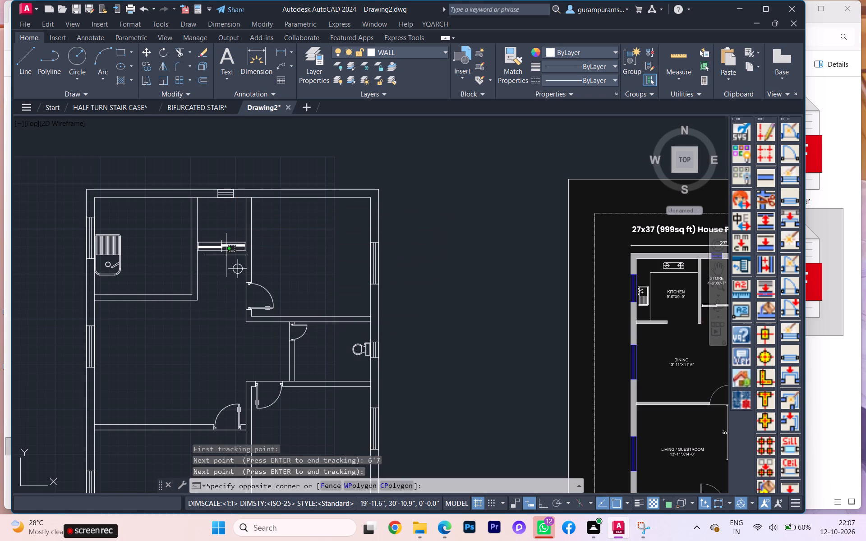
pyautogui.click(221, 236)
pyautogui.press('m')
pyautogui.press('Return')
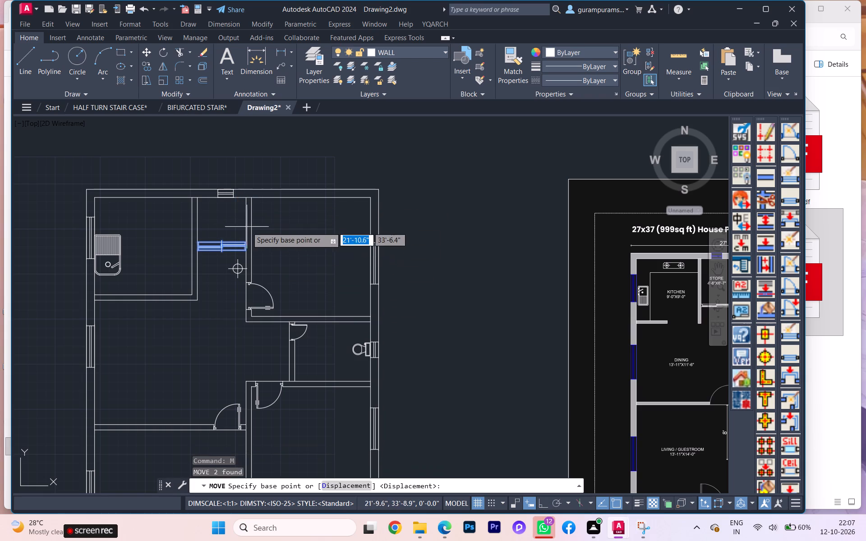
pyautogui.scroll(2, 249, 239)
pyautogui.click(241, 240)
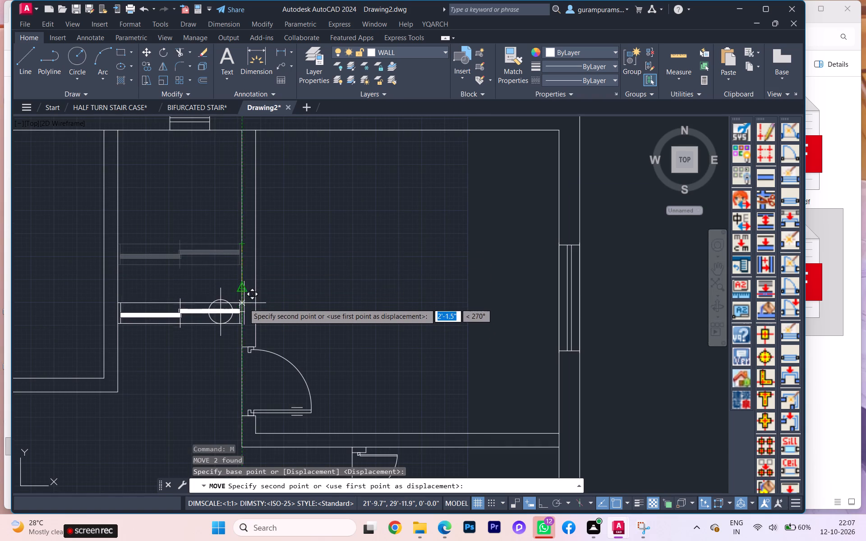
pyautogui.scroll(2, 240, 310)
pyautogui.scroll(-1, 240, 311)
pyautogui.scroll(1, 243, 310)
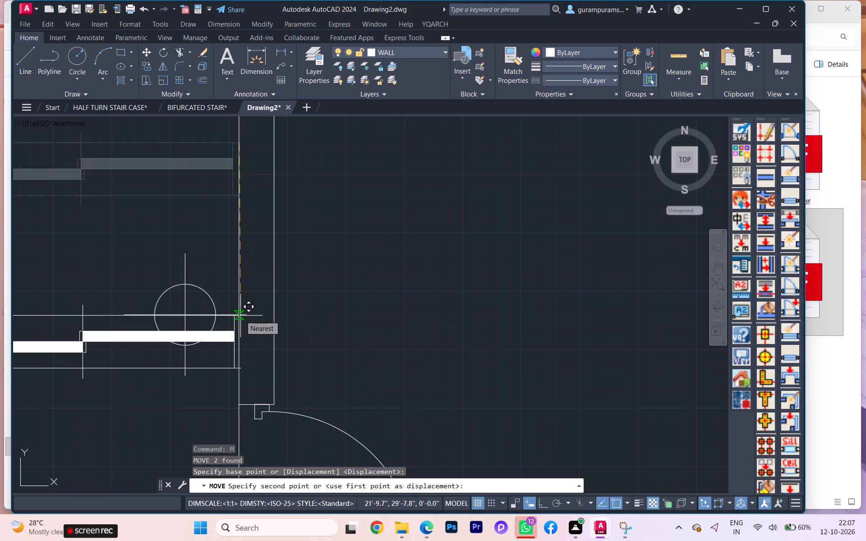
pyautogui.press('F8')
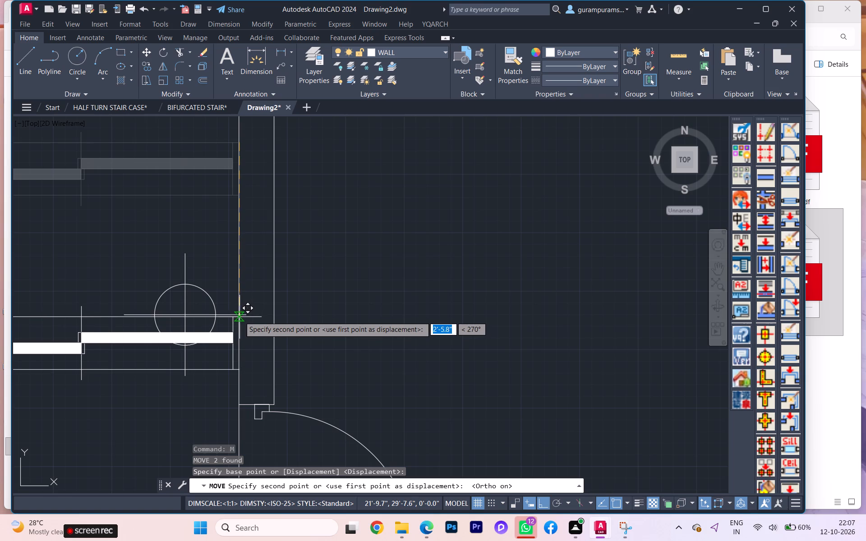
pyautogui.click(241, 315)
pyautogui.press('Escape')
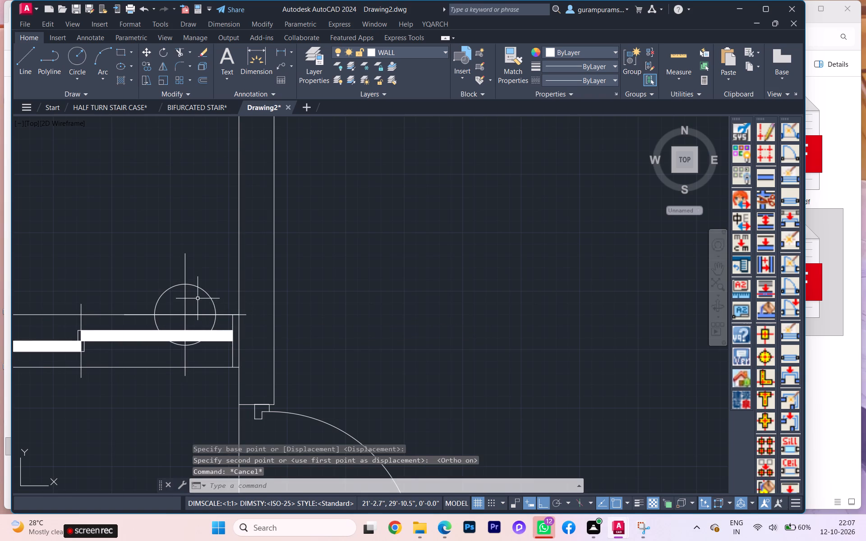
# Delete the point marker overlapping the moved sliding window.
pyautogui.click(198, 295)
pyautogui.click(187, 279)
pyautogui.press('Delete')
# Draw the kitchen counter edge from the east wall, tracked 2' south of the northeast corner, west to just past the sink and south to the wall.
pyautogui.scroll(-2, 191, 276)
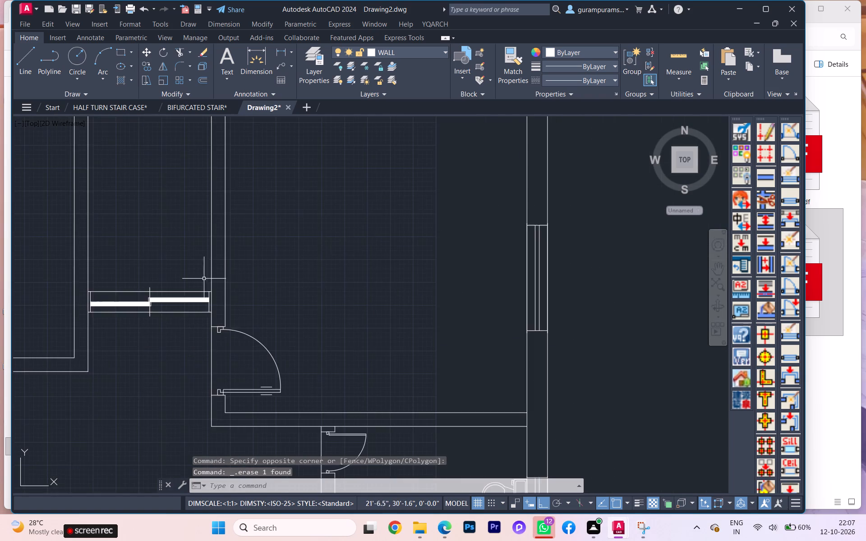
pyautogui.scroll(-1, 253, 298)
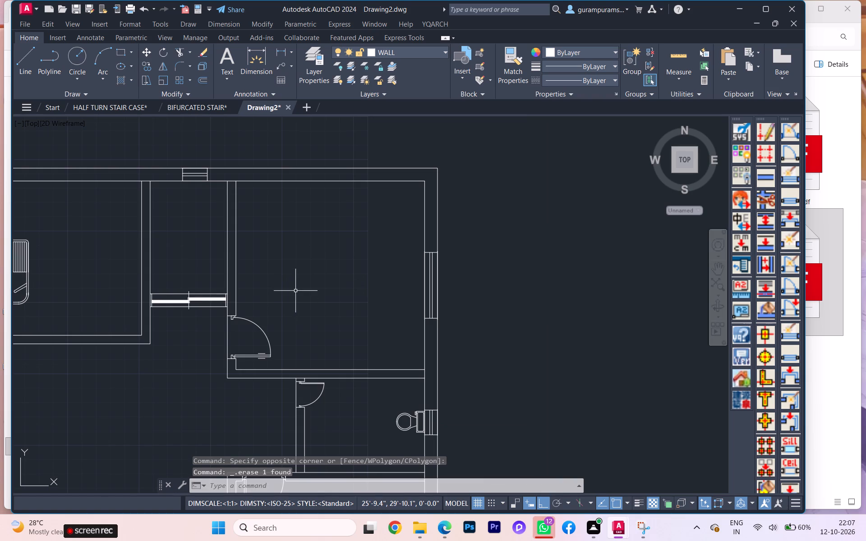
pyautogui.press('Escape')
pyautogui.scroll(-1, 296, 289)
pyautogui.scroll(-1, 237, 301)
pyautogui.scroll(1, 207, 266)
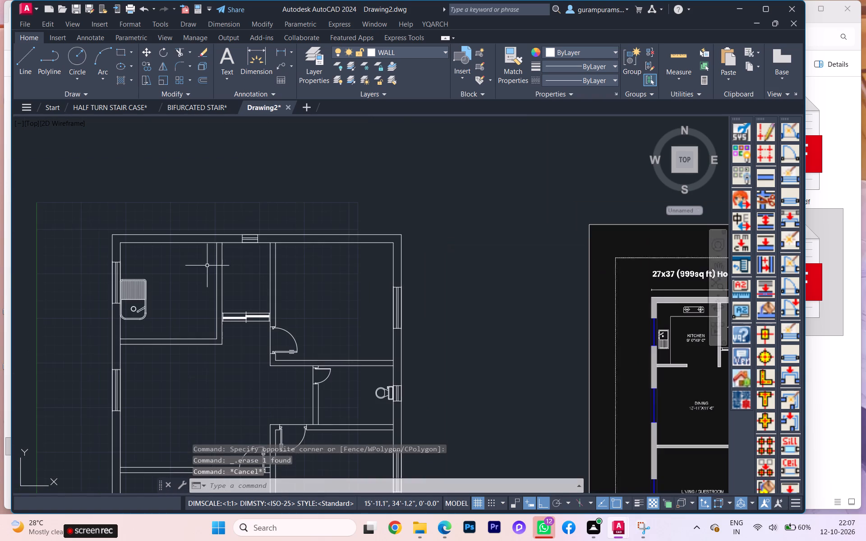
pyautogui.press('l')
pyautogui.press('Return')
pyautogui.scroll(1, 200, 265)
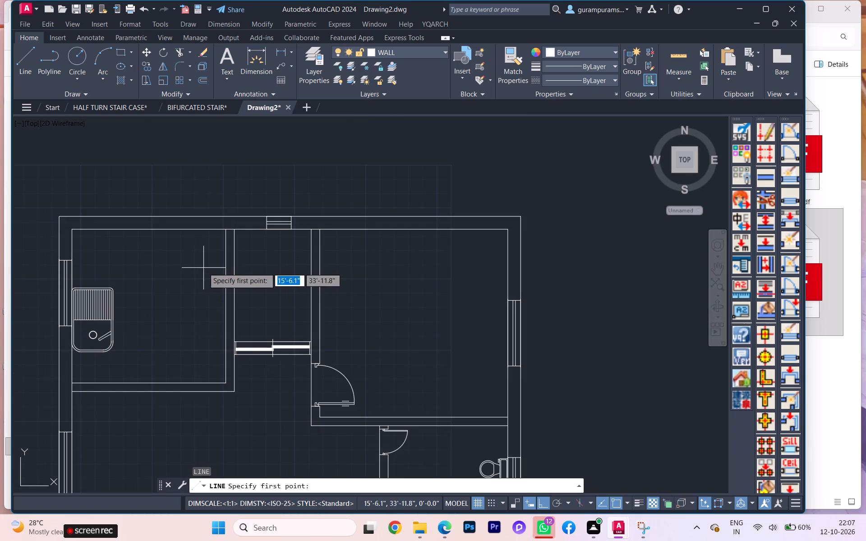
pyautogui.press('t')
pyautogui.press('k')
pyautogui.press('Return')
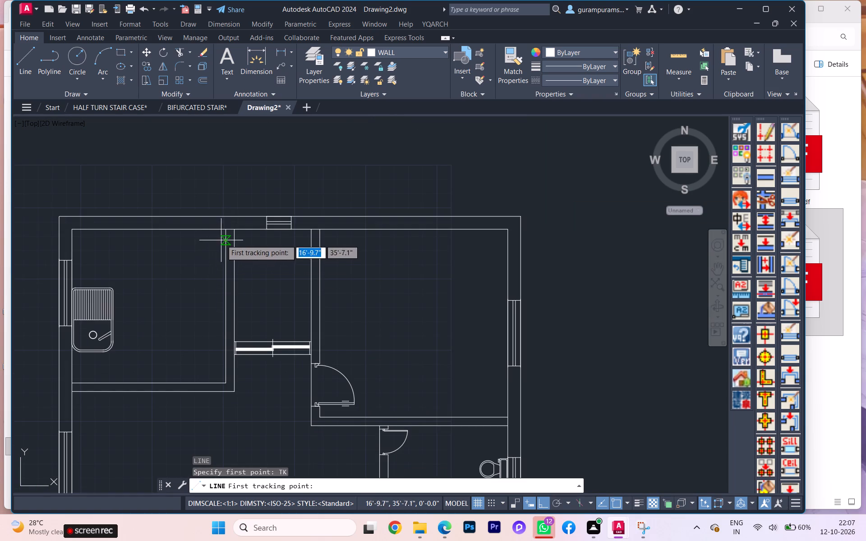
pyautogui.click(228, 230)
pyautogui.write("2'")
pyautogui.press('Return')
pyautogui.press('Return')
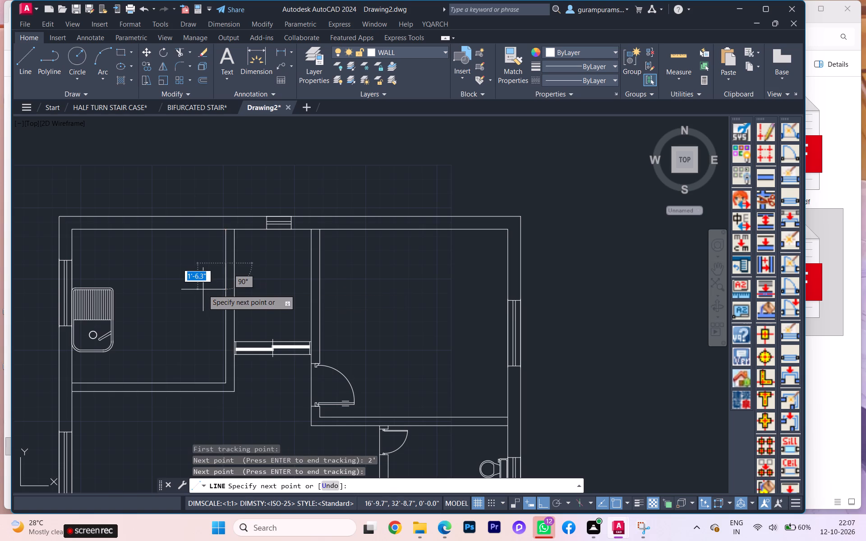
pyautogui.click(117, 272)
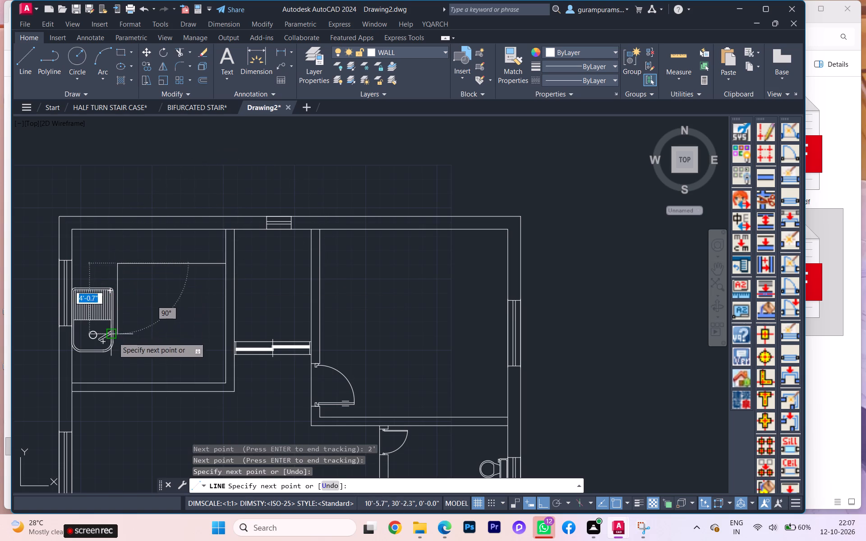
pyautogui.click(113, 384)
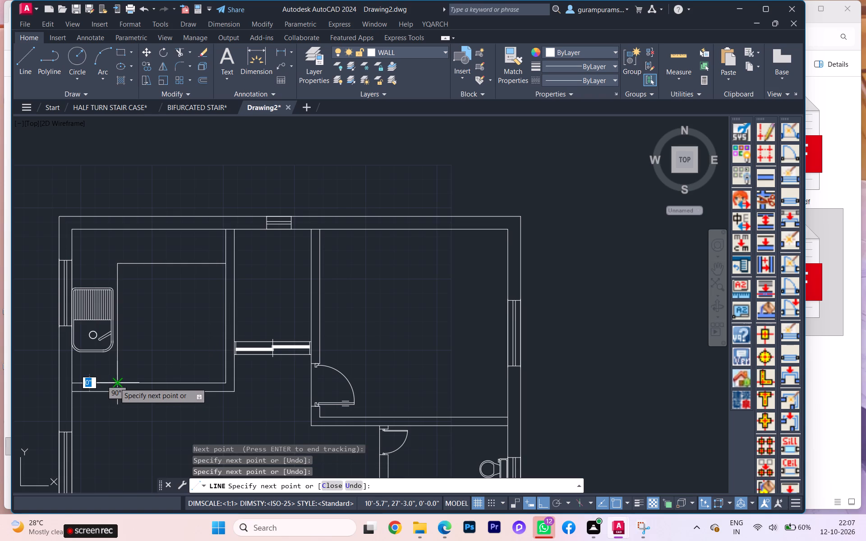
pyautogui.press('Escape')
# Scale the kitchen sink block down slightly from a base point inside it.
pyautogui.click(96, 347)
pyautogui.click(96, 320)
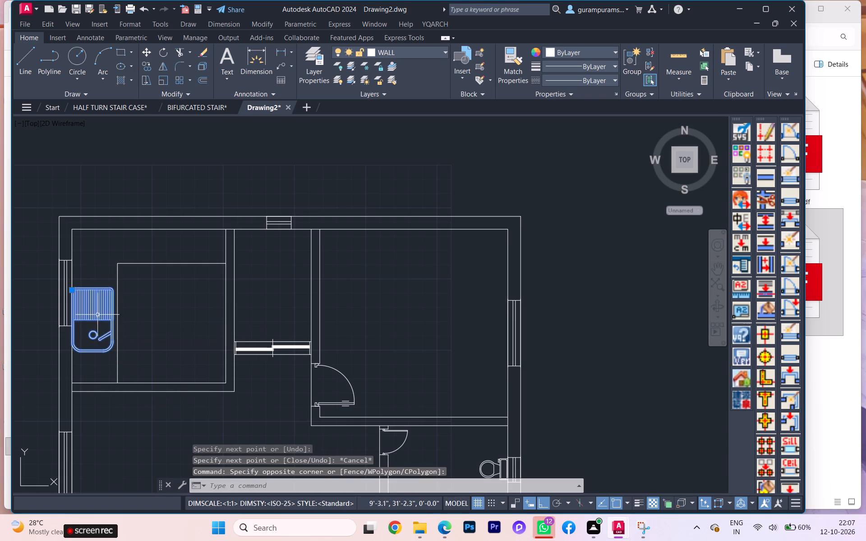
pyautogui.write('SC')
pyautogui.press('Return')
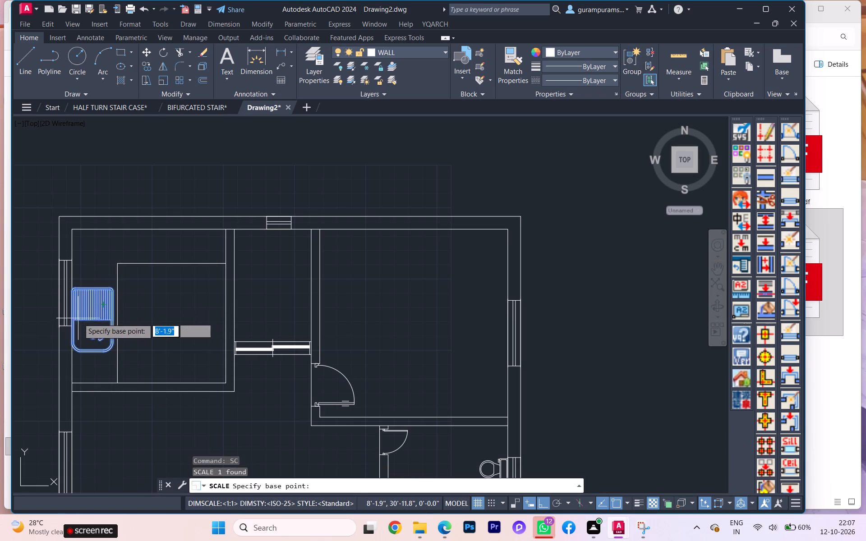
pyautogui.click(82, 315)
pyautogui.click(93, 295)
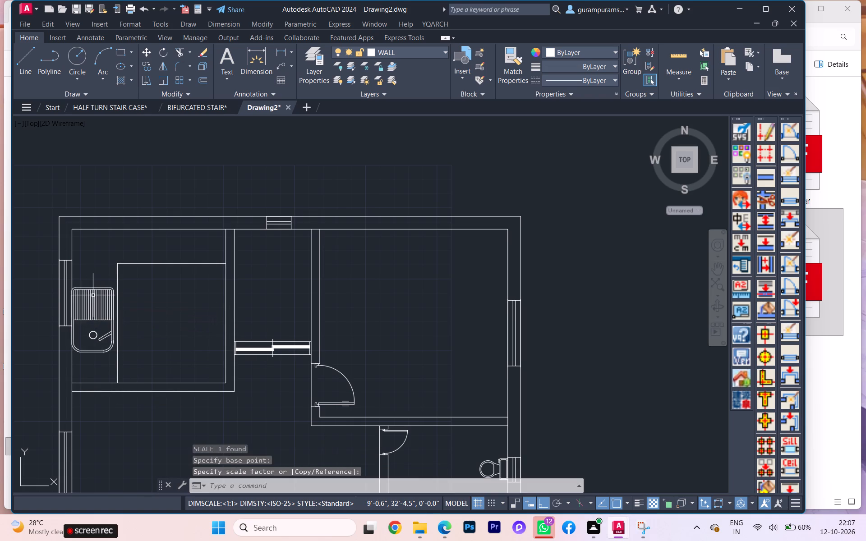
pyautogui.click(91, 302)
pyautogui.press('s')
pyautogui.press('c')
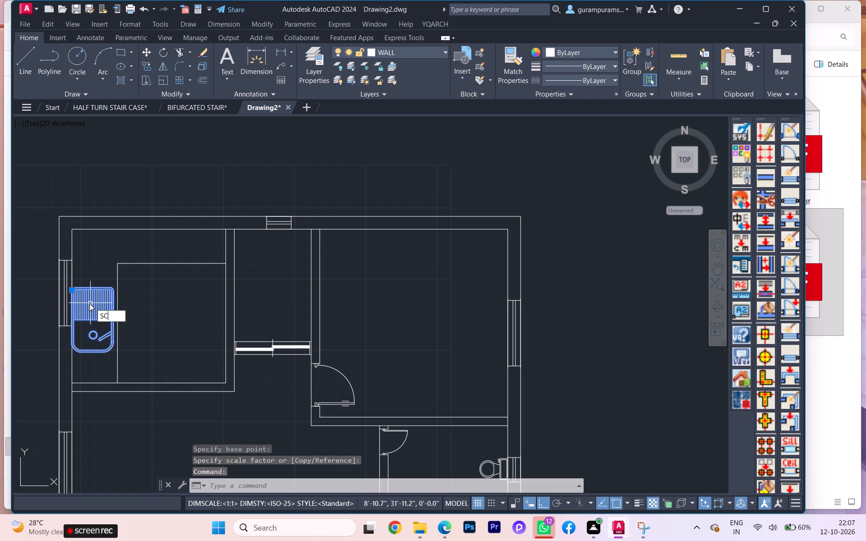
pyautogui.press('Return')
pyautogui.click(82, 314)
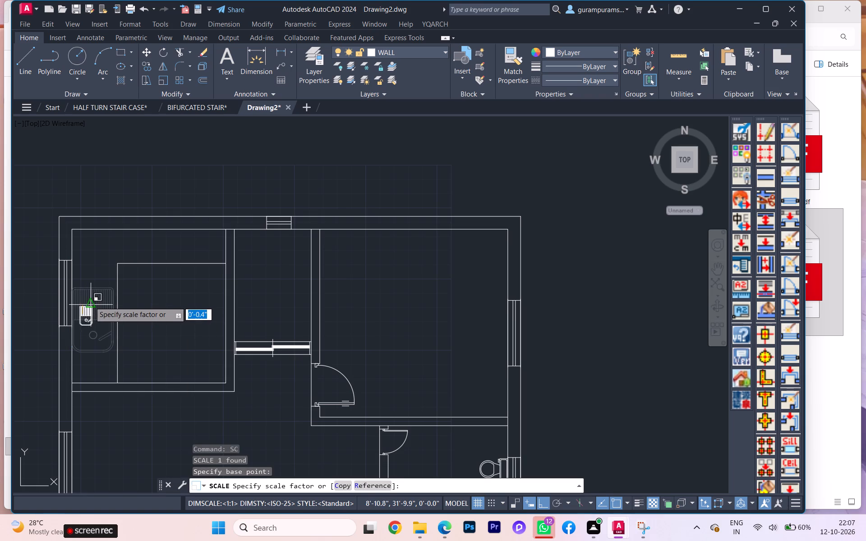
pyautogui.click(92, 293)
# Insert the gas stove from the recent block "new block" onto the kitchen's north counter, keeping the existing block definition.
pyautogui.scroll(-1, 92, 297)
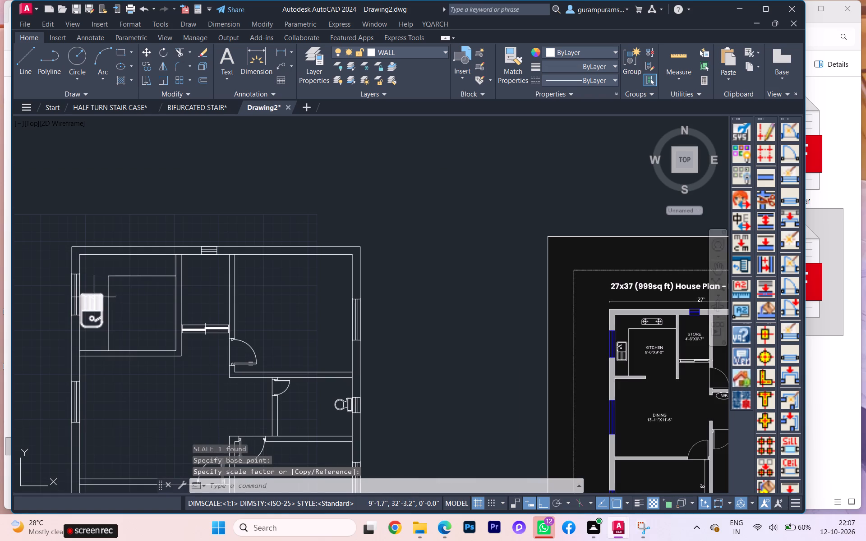
pyautogui.press('Escape')
pyautogui.press('i')
pyautogui.press('n')
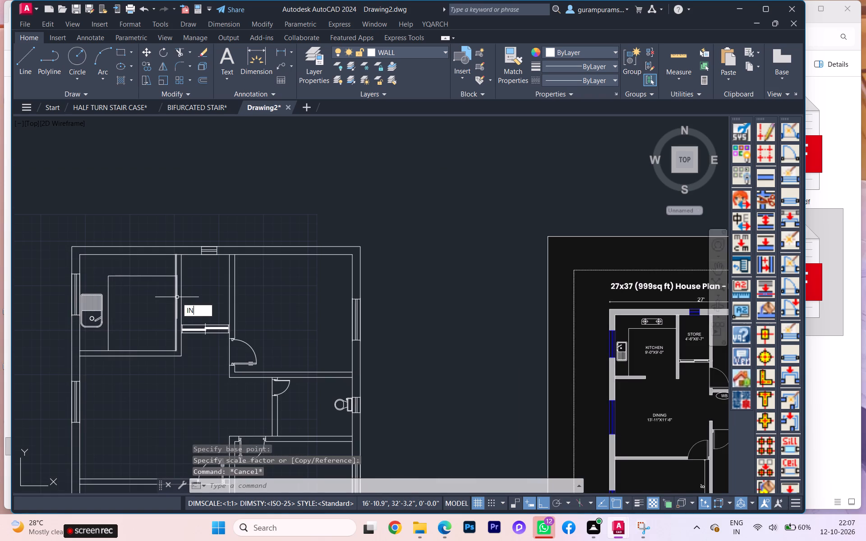
pyautogui.click(238, 330)
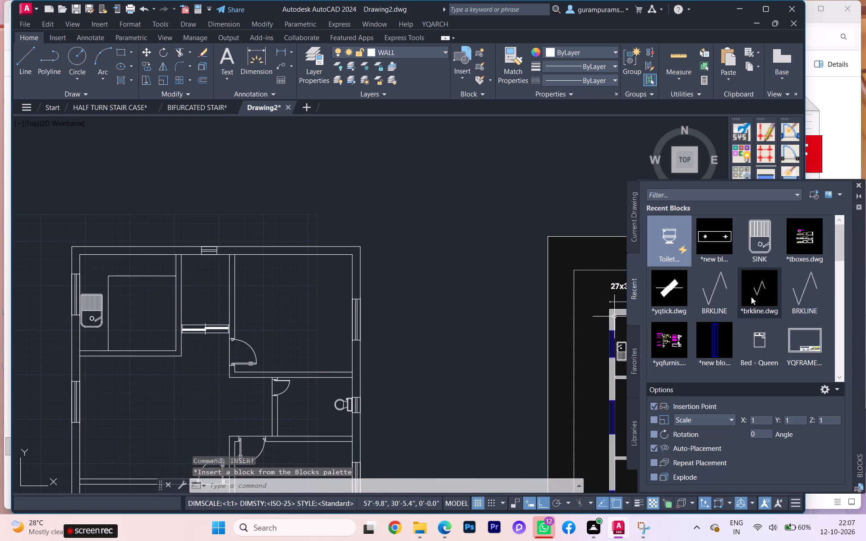
pyautogui.click(725, 241)
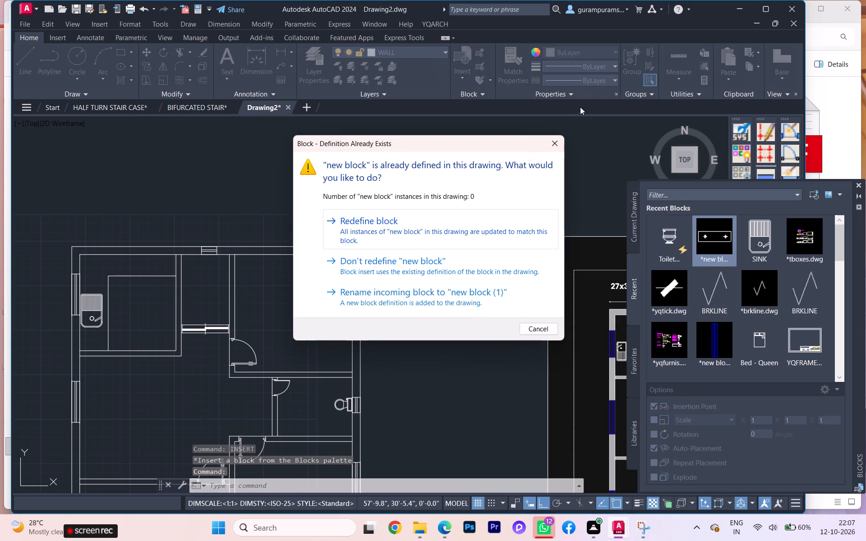
pyautogui.click(557, 143)
pyautogui.moveTo(712, 239); pyautogui.dragTo(446, 257)
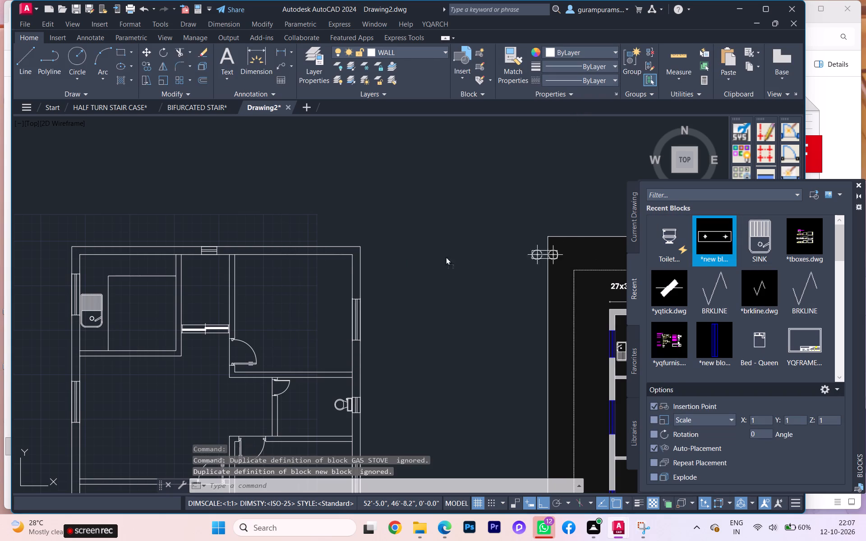
pyautogui.moveTo(446, 257); pyautogui.dragTo(139, 262)
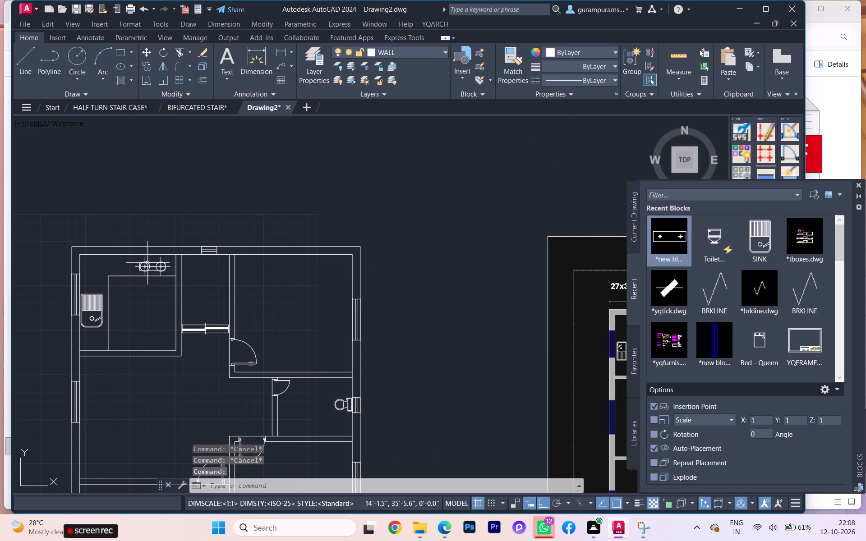
pyautogui.scroll(1, 166, 270)
pyautogui.scroll(-1, 166, 270)
pyautogui.press('Escape')
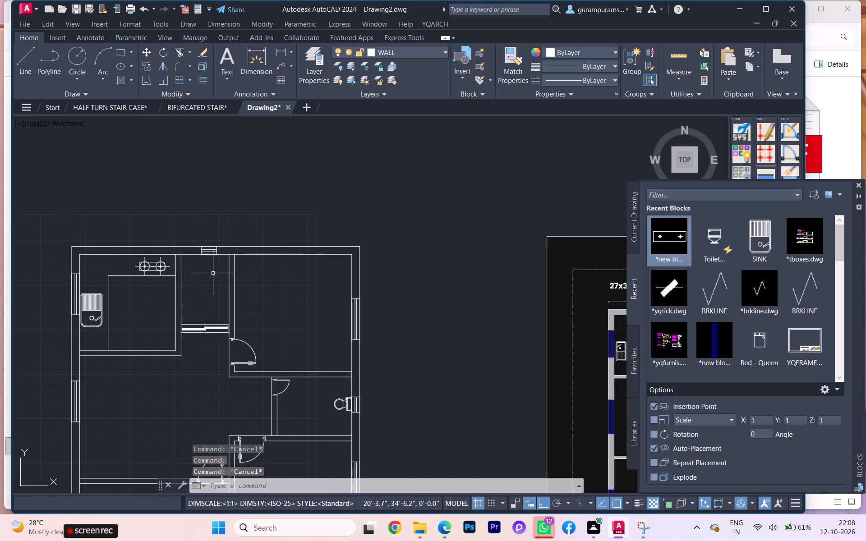
pyautogui.scroll(1, 212, 274)
pyautogui.scroll(-1, 209, 284)
pyautogui.scroll(2, 177, 277)
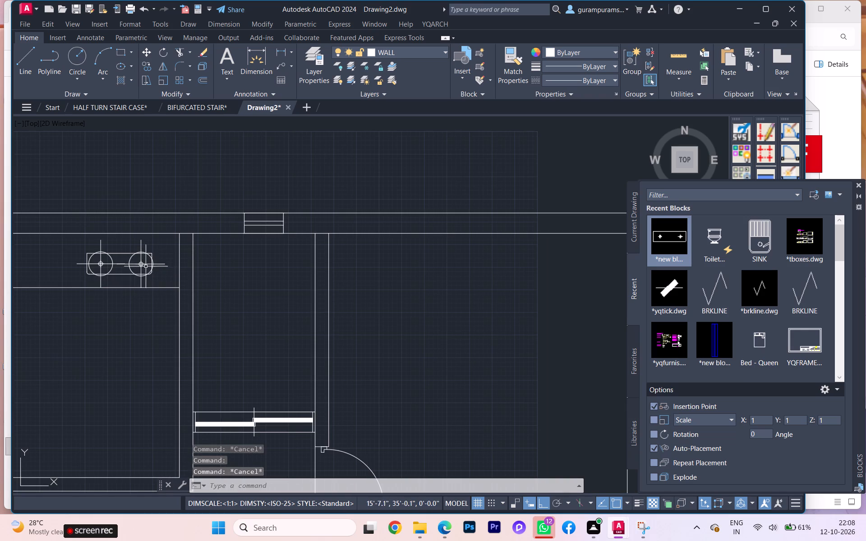
pyautogui.click(140, 262)
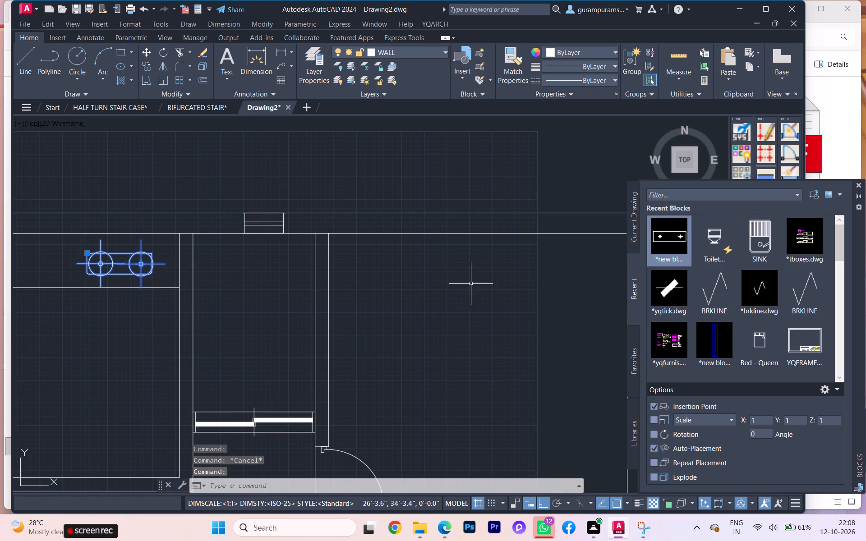
pyautogui.click(857, 187)
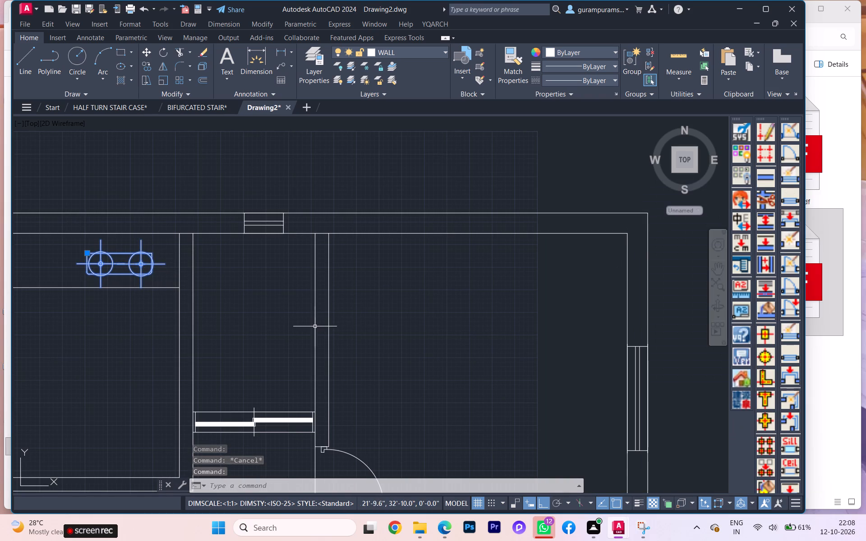
pyautogui.press('Escape')
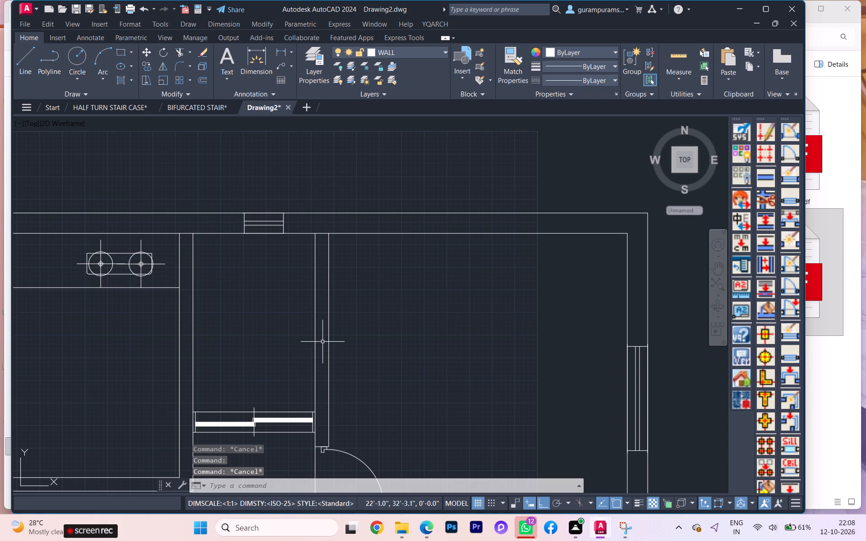
# Insert the Bed - Queen block from DesignCenter's Home - Space Planner.dwg into the northeast bedroom.
pyautogui.hotkey('ctrl', '2')
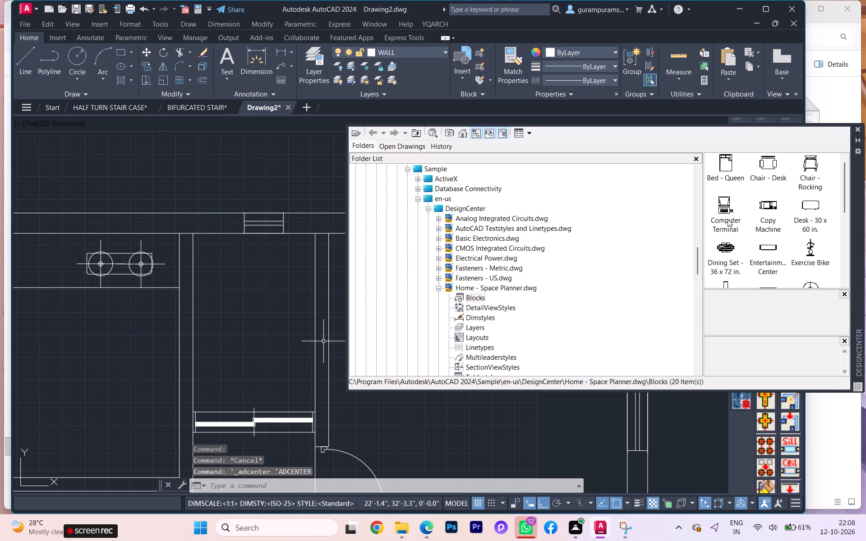
pyautogui.moveTo(726, 165); pyautogui.dragTo(246, 325)
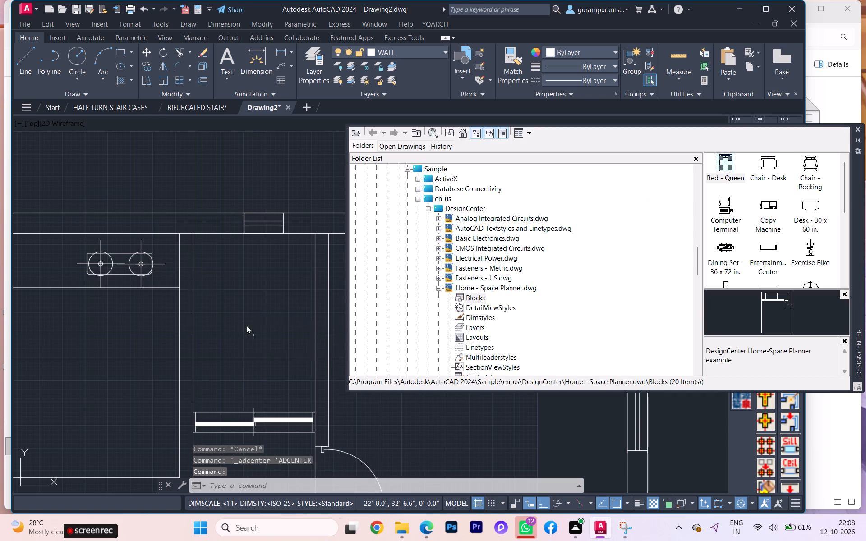
pyautogui.moveTo(246, 325); pyautogui.dragTo(380, 391)
pyautogui.moveTo(378, 387); pyautogui.dragTo(330, 265)
pyautogui.scroll(-3, 184, 282)
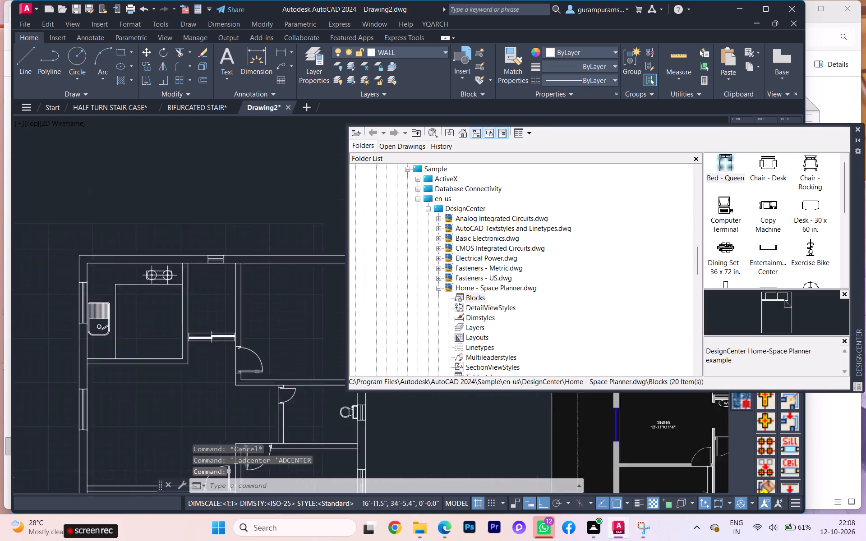
pyautogui.scroll(-1, 218, 331)
pyautogui.scroll(1, 217, 332)
pyautogui.scroll(-3, 216, 333)
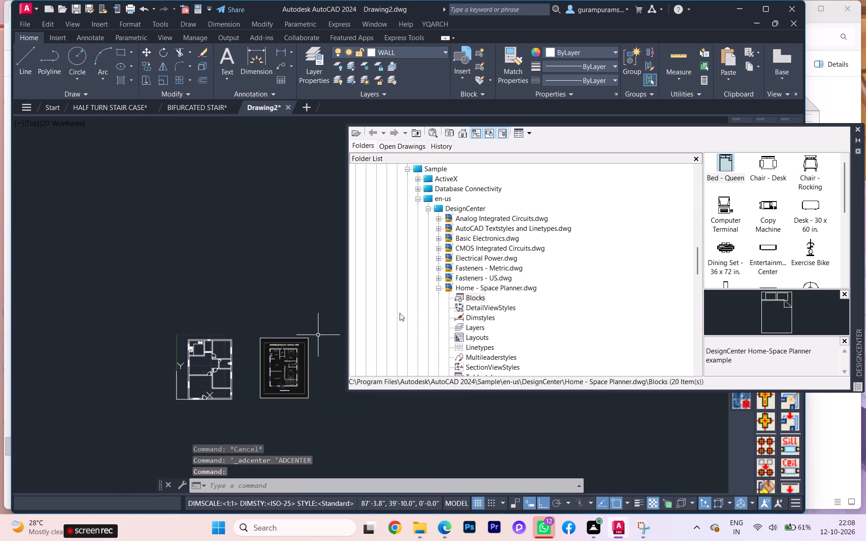
pyautogui.scroll(2, 397, 315)
pyautogui.moveTo(726, 157); pyautogui.dragTo(465, 254)
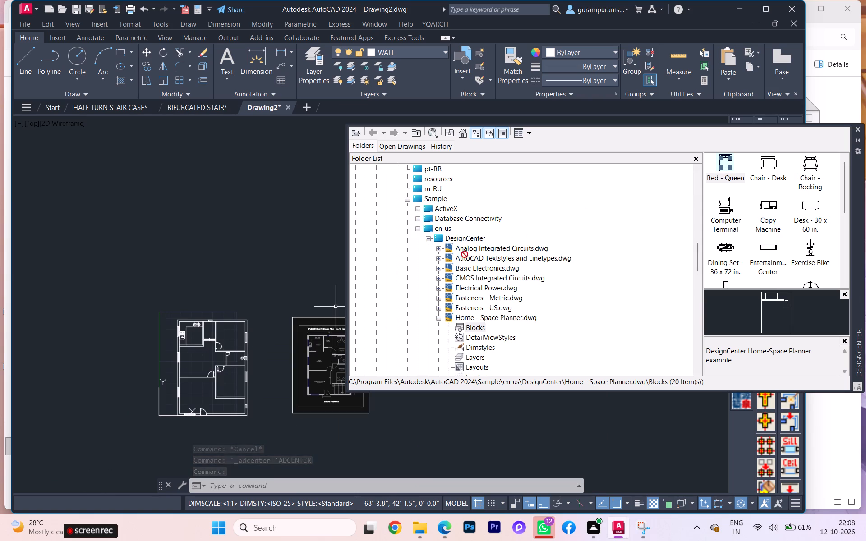
pyautogui.moveTo(465, 254); pyautogui.dragTo(221, 338)
pyautogui.scroll(2, 225, 335)
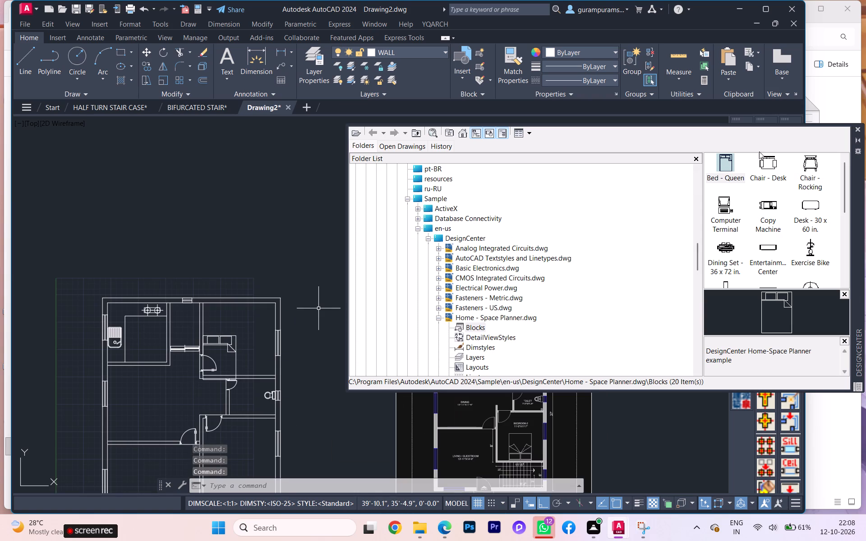
pyautogui.click(857, 128)
# Align the queen bed's headboard corners with the north wall's inner face in the northeast bedroom, without scaling the bed.
pyautogui.scroll(1, 221, 363)
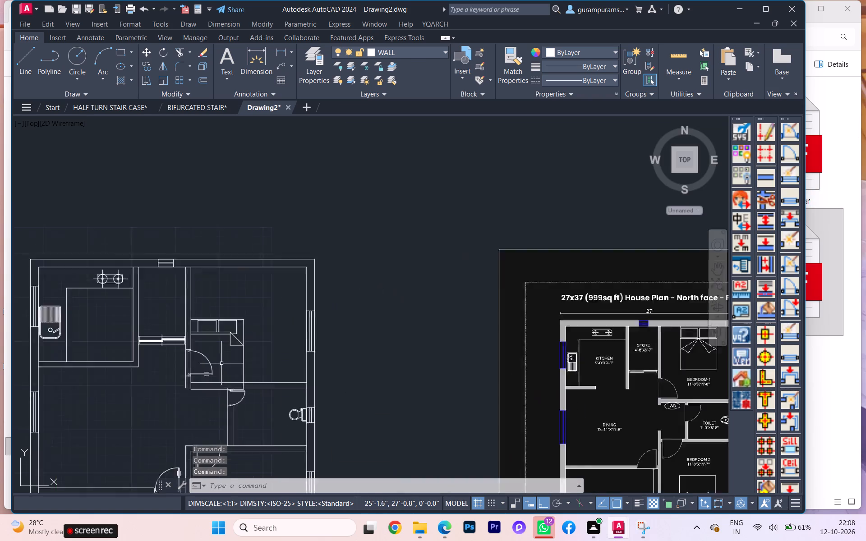
pyautogui.scroll(1, 221, 363)
pyautogui.click(227, 316)
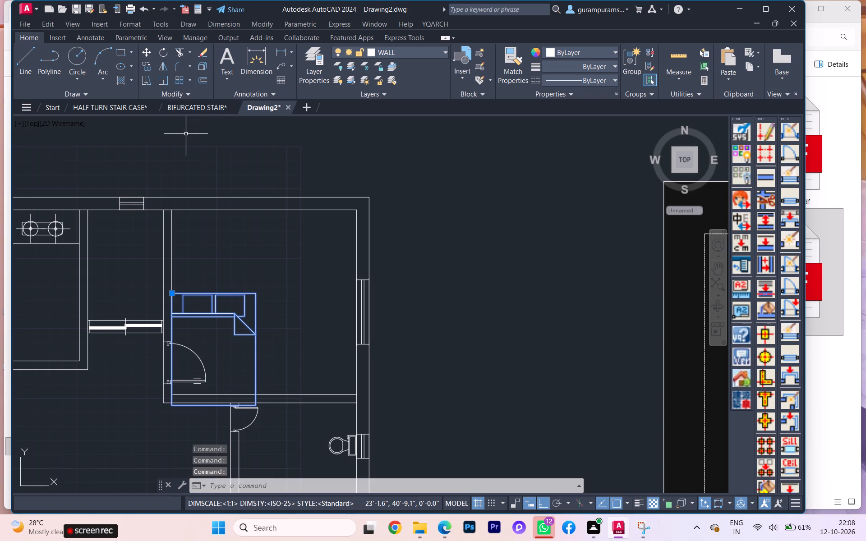
pyautogui.press('a')
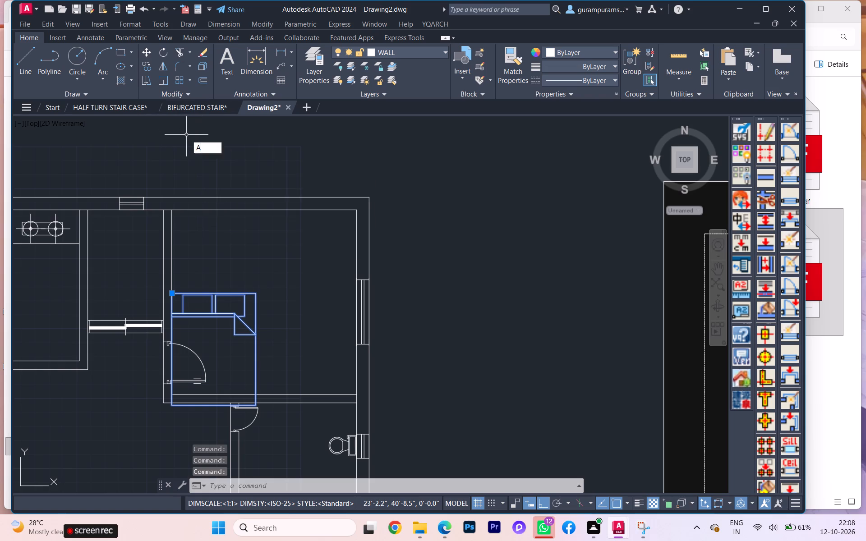
pyautogui.click(235, 182)
pyautogui.click(177, 293)
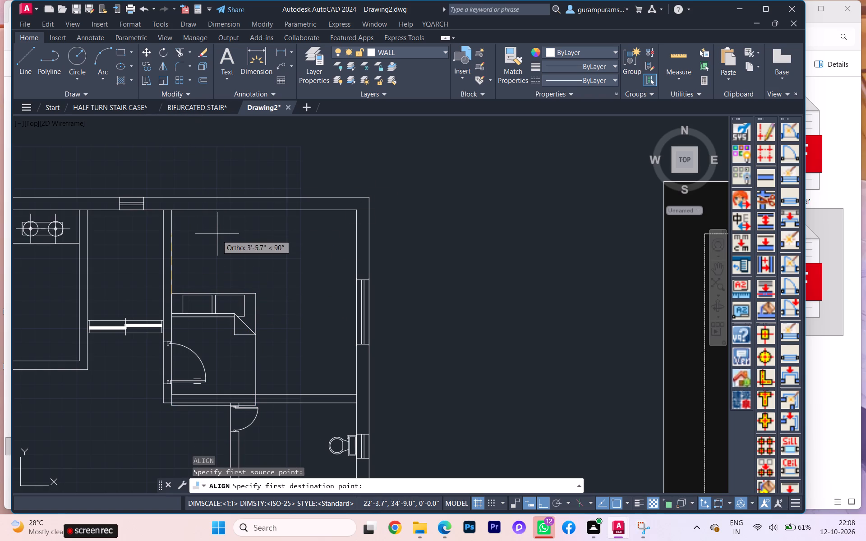
pyautogui.press('F8')
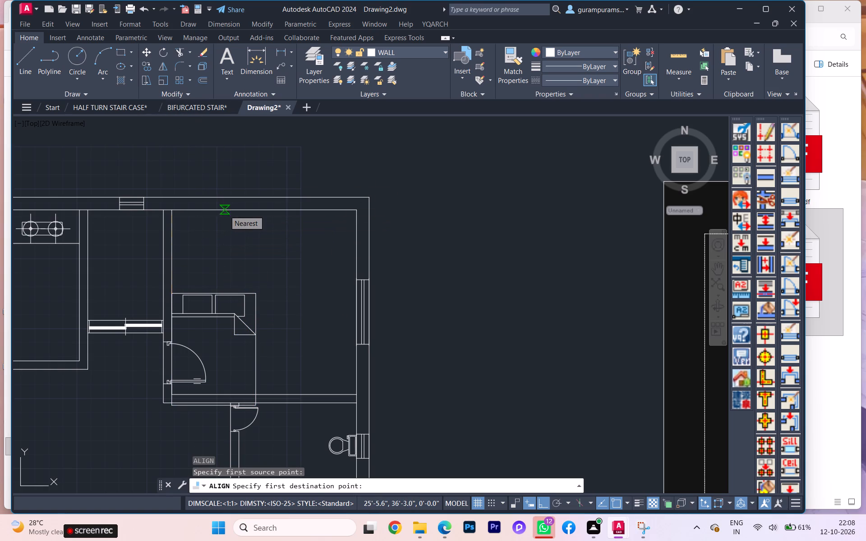
pyautogui.click(225, 211)
pyautogui.click(256, 292)
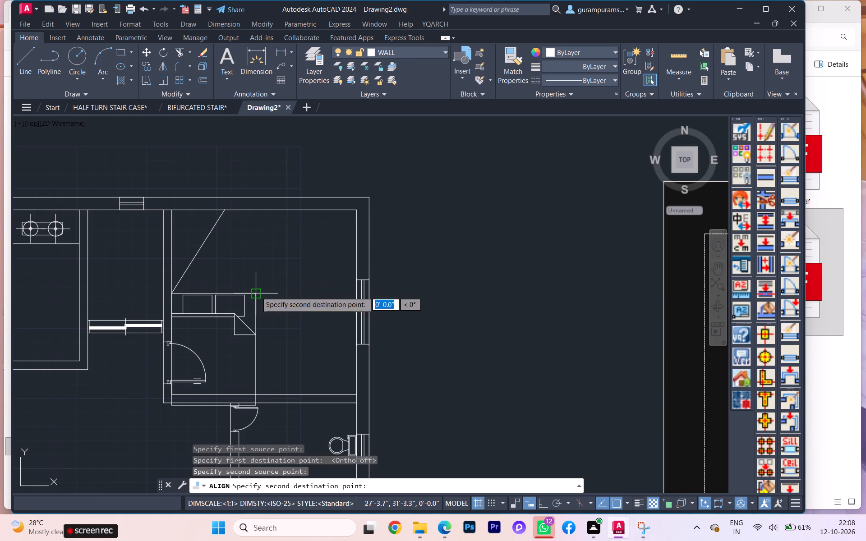
pyautogui.click(302, 211)
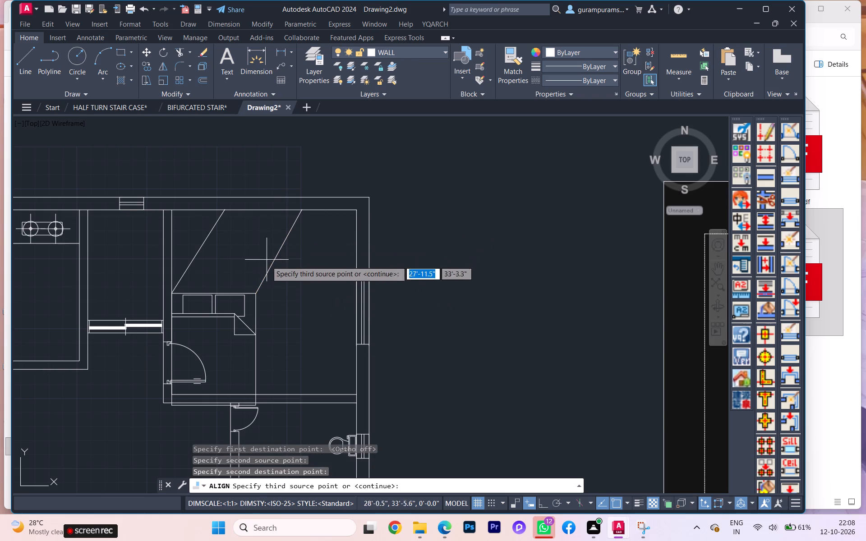
pyautogui.press('Return')
pyautogui.press('Return')
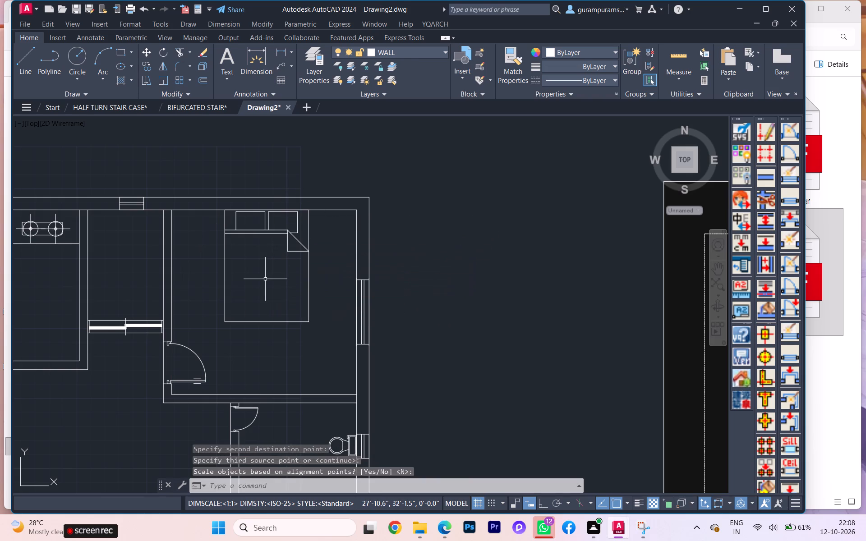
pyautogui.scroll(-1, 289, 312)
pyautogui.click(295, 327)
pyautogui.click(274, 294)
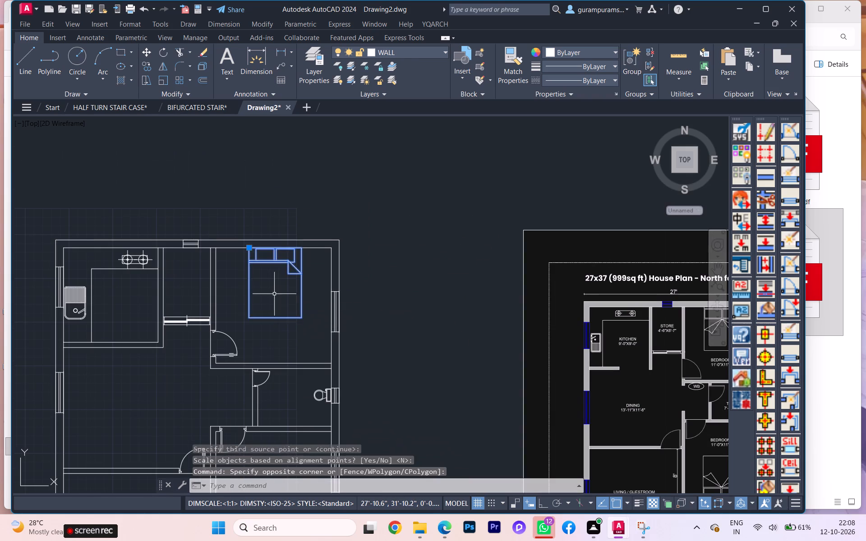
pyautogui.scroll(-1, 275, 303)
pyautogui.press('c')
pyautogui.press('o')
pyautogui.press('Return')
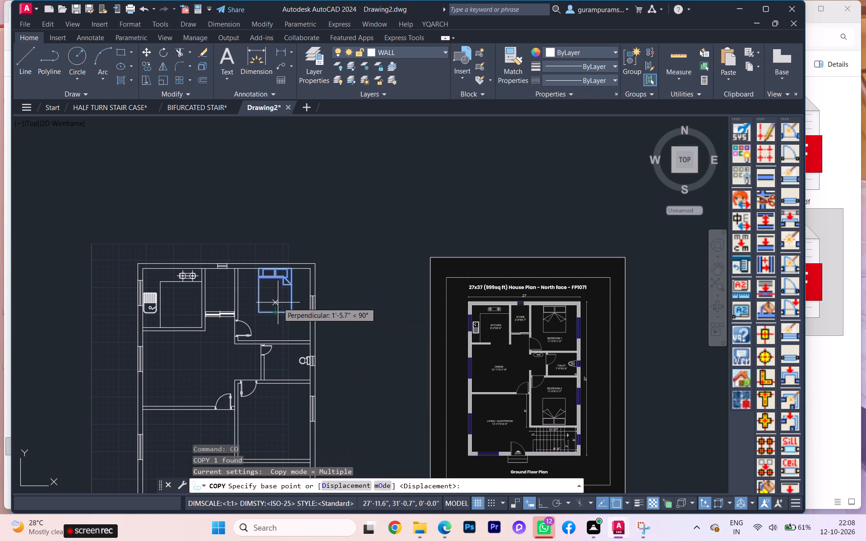
# Mirror the northeast bedroom's bed across a horizontal line through the toilet into the southeast bedroom, keeping the original.
pyautogui.click(165, 70)
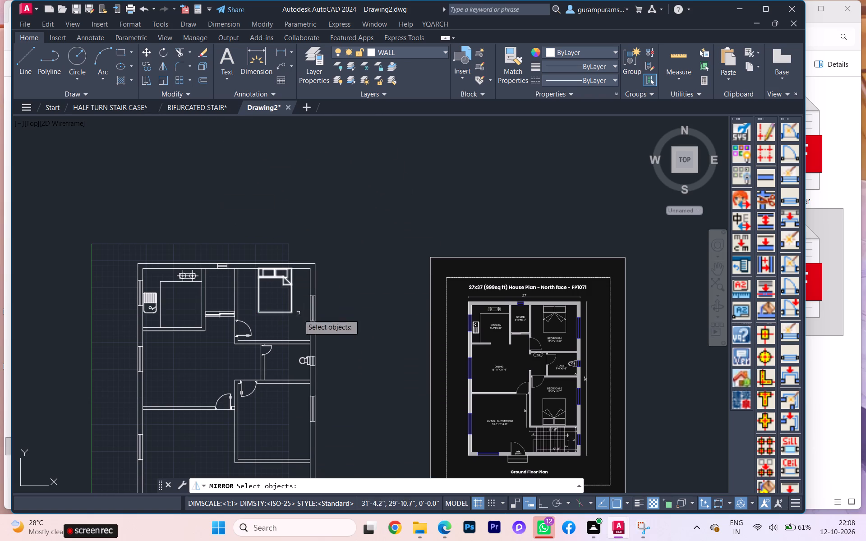
pyautogui.click(268, 312)
pyautogui.press('Return')
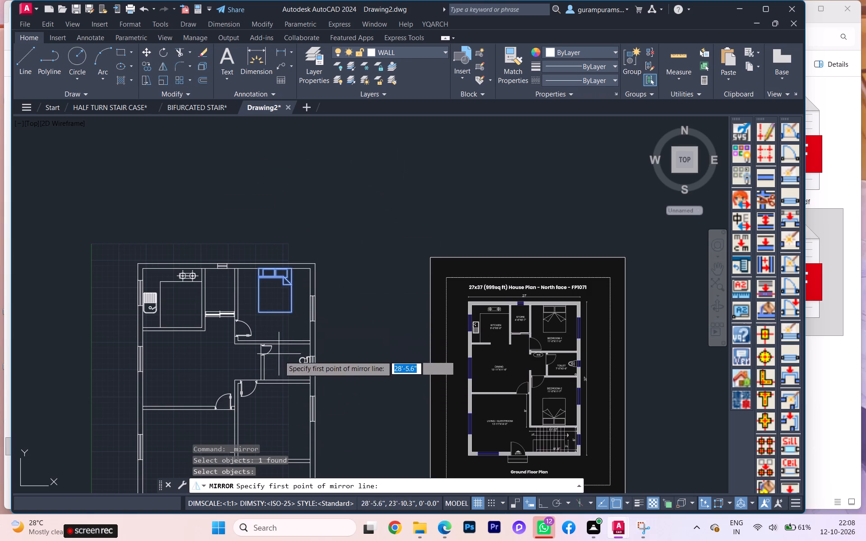
pyautogui.click(309, 367)
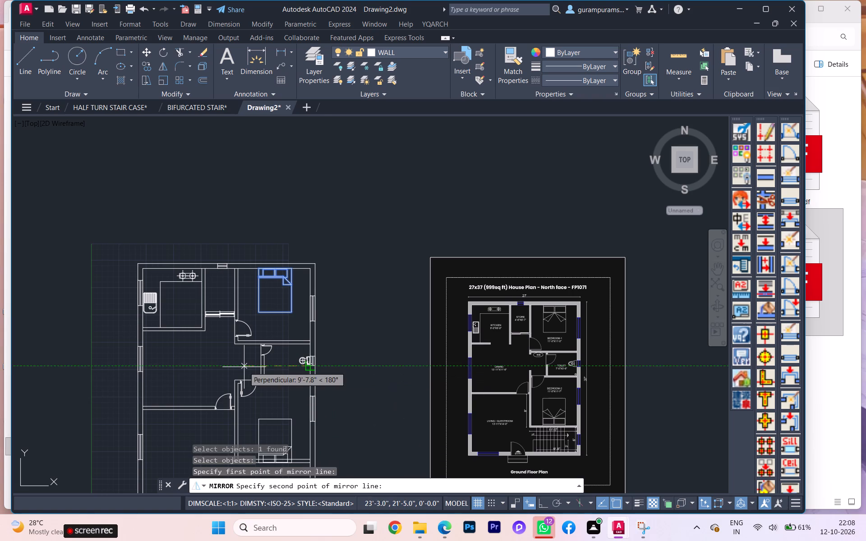
pyautogui.click(244, 367)
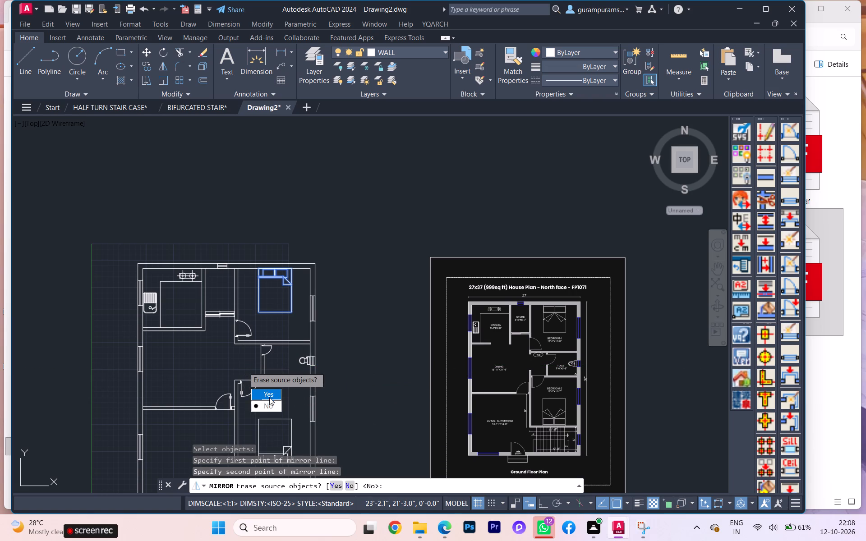
pyautogui.moveTo(268, 407); pyautogui.dragTo(244, 367)
# Move the mirrored bed north so its headboard sits against the inner face of the southeast bedroom's south wall.
pyautogui.scroll(-1, 258, 381)
pyautogui.moveTo(260, 382); pyautogui.dragTo(259, 342, button='middle')
pyautogui.scroll(2, 275, 375)
pyautogui.scroll(-1, 275, 375)
pyautogui.scroll(1, 275, 375)
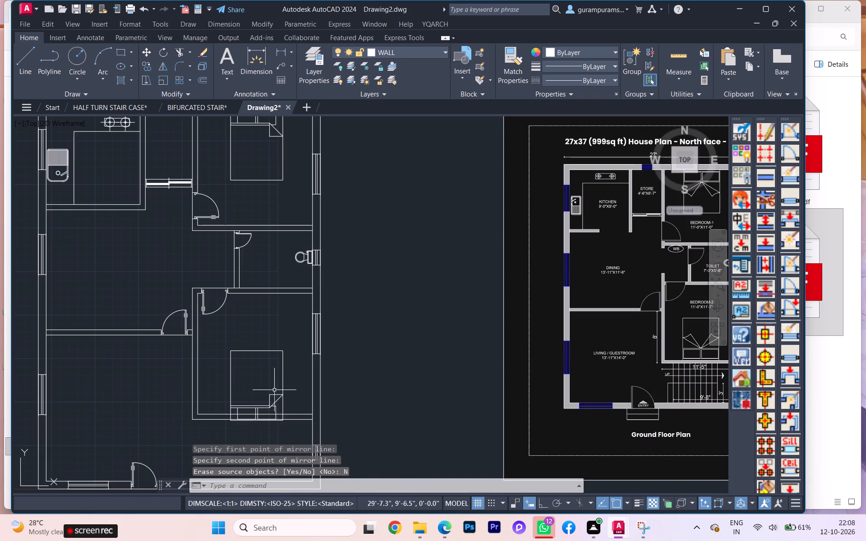
pyautogui.click(274, 401)
pyautogui.press('m')
pyautogui.press('Return')
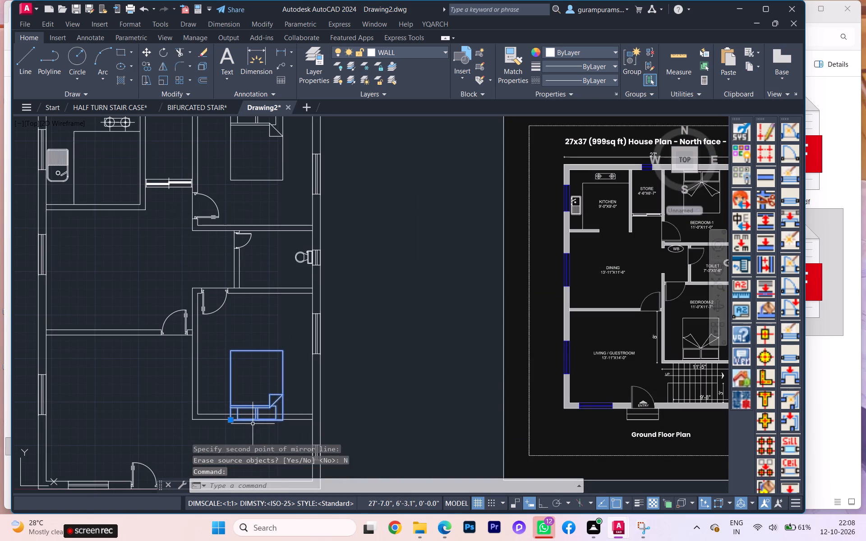
pyautogui.scroll(7, 251, 432)
pyautogui.click(272, 356)
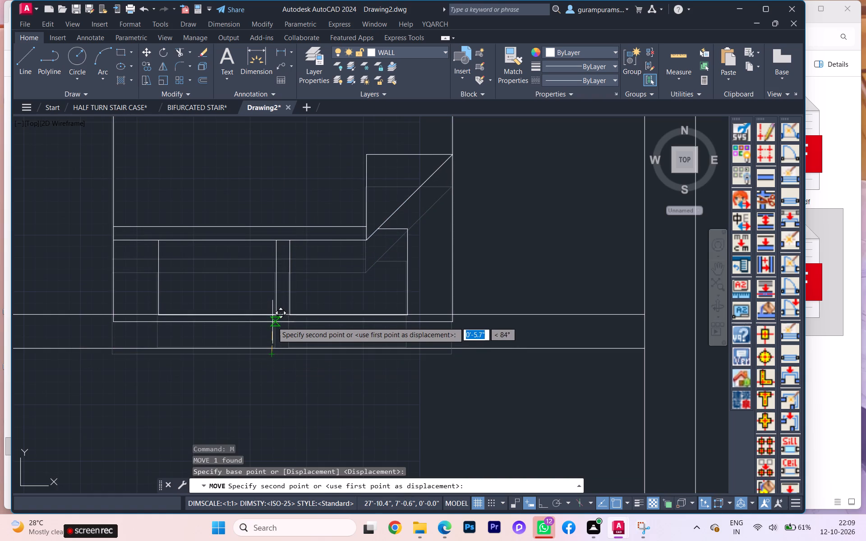
pyautogui.click(273, 317)
# Examine the reference plan's staircase and entry area, including the stair dimensions, and compare it with the drafted plan.
pyautogui.scroll(-5, 310, 327)
pyautogui.scroll(1, 326, 339)
pyautogui.scroll(-2, 306, 356)
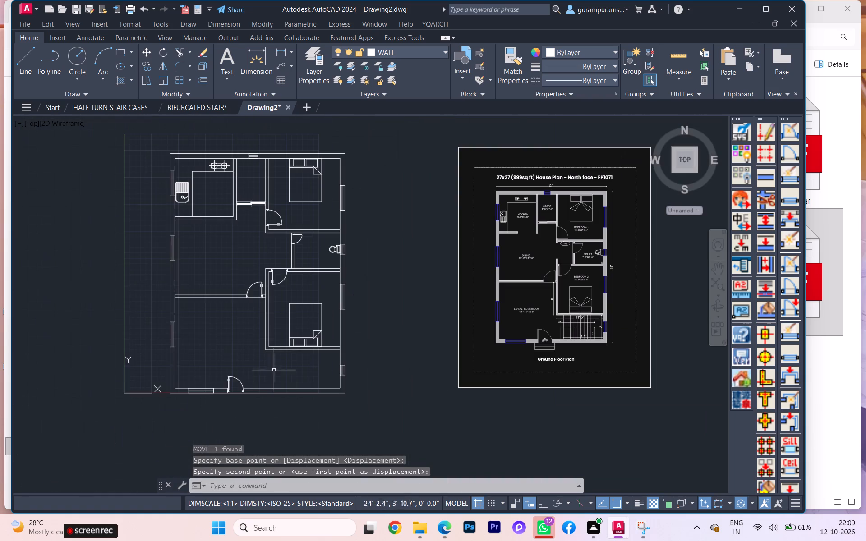
pyautogui.scroll(1, 575, 315)
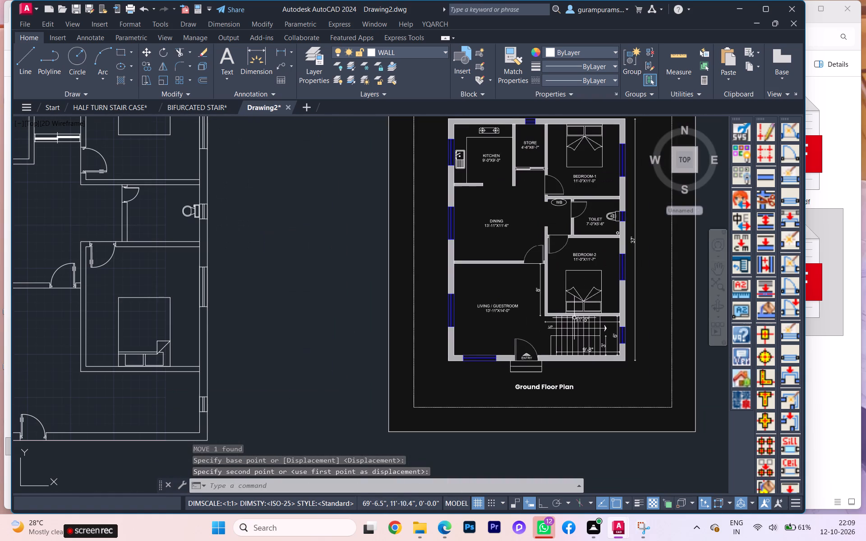
pyautogui.scroll(2, 580, 338)
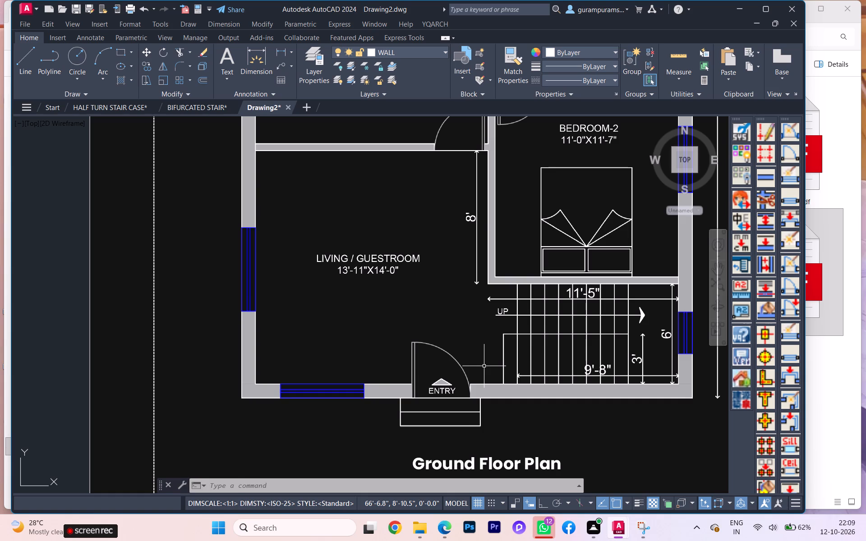
pyautogui.scroll(-1, 484, 366)
pyautogui.scroll(1, 484, 366)
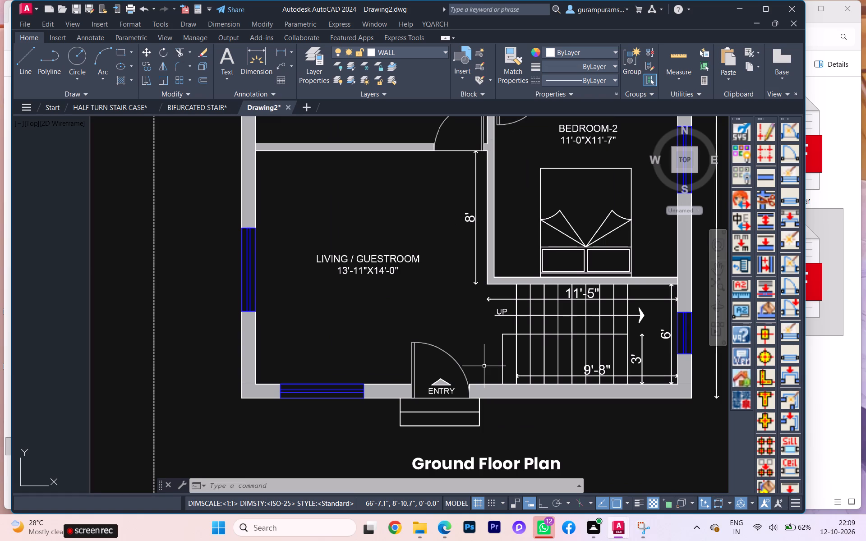
pyautogui.scroll(-1, 484, 366)
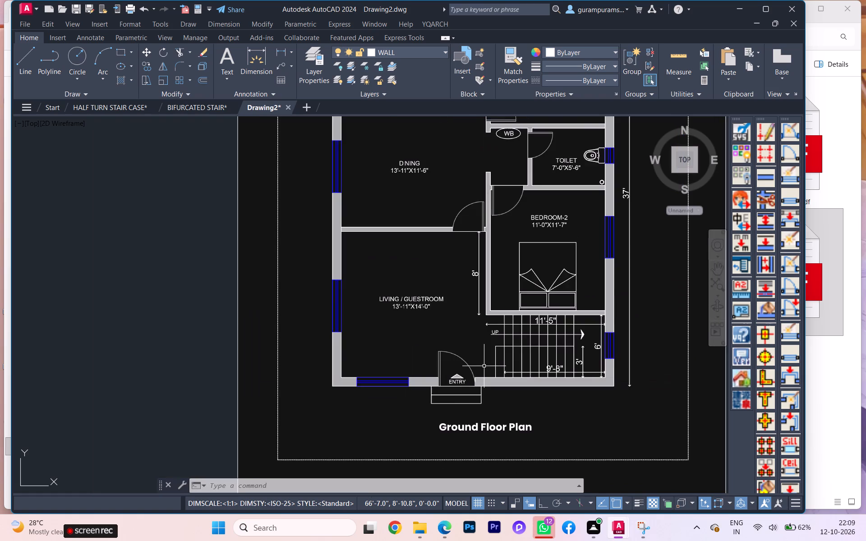
pyautogui.scroll(-1, 484, 366)
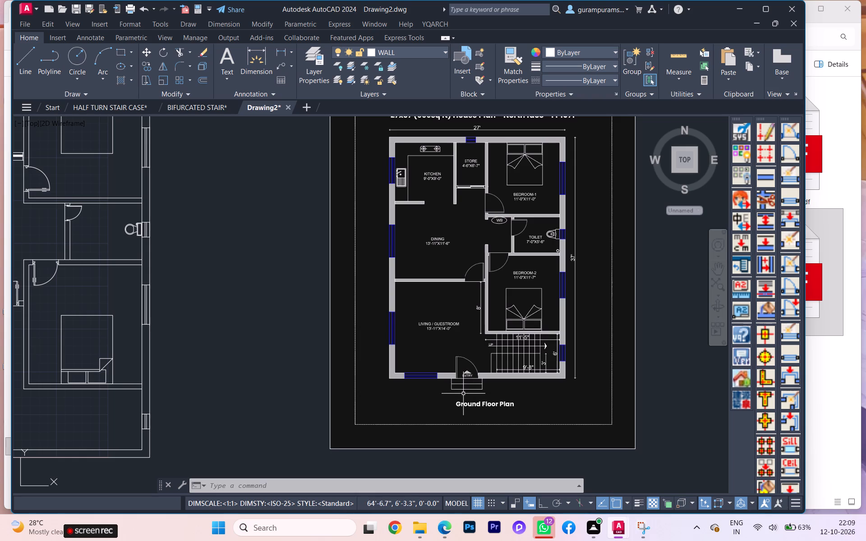
pyautogui.scroll(-1, 414, 400)
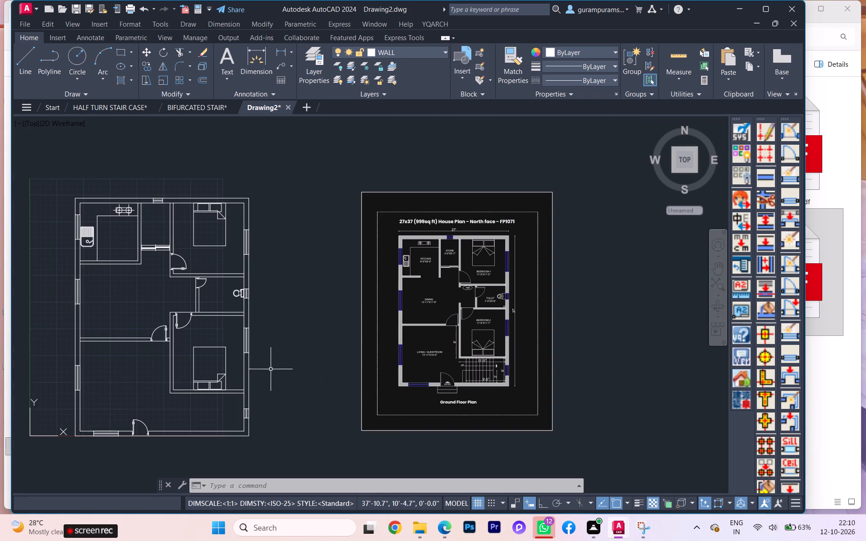
# Set the WINDOW layer's color to blue, index color 170.
pyautogui.scroll(2, 267, 367)
pyautogui.scroll(-1, 282, 365)
pyautogui.moveTo(282, 364); pyautogui.dragTo(391, 335, button='middle')
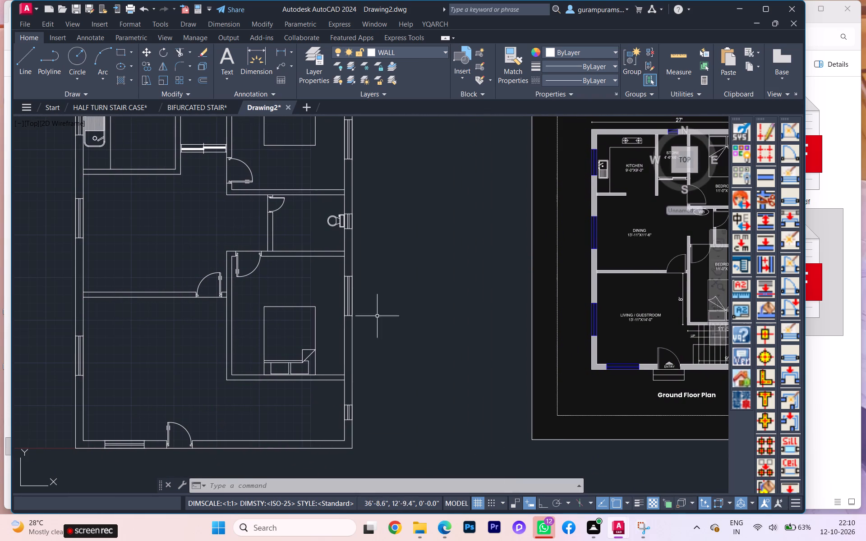
pyautogui.click(347, 300)
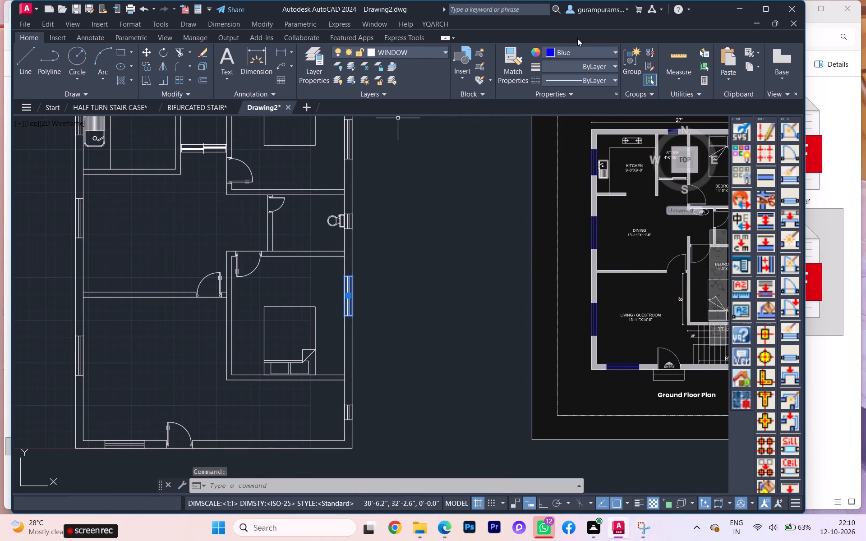
pyautogui.click(428, 55)
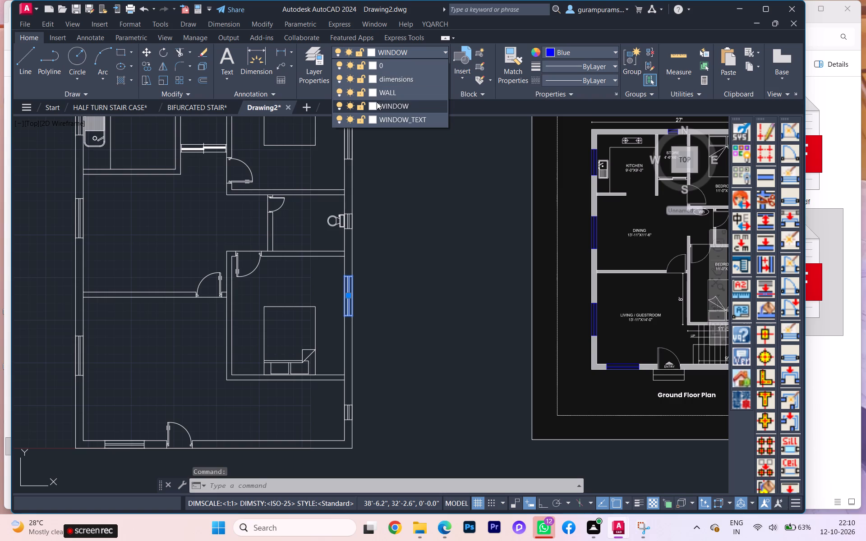
pyautogui.click(375, 104)
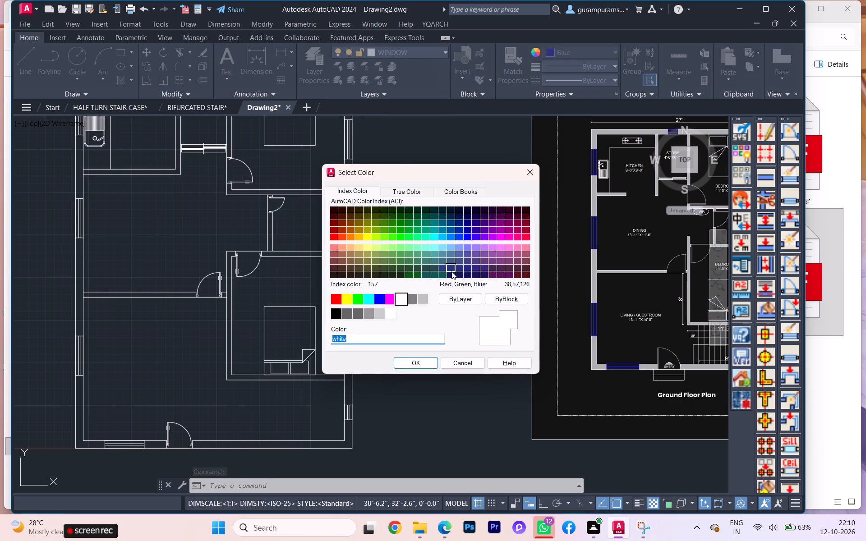
pyautogui.click(467, 238)
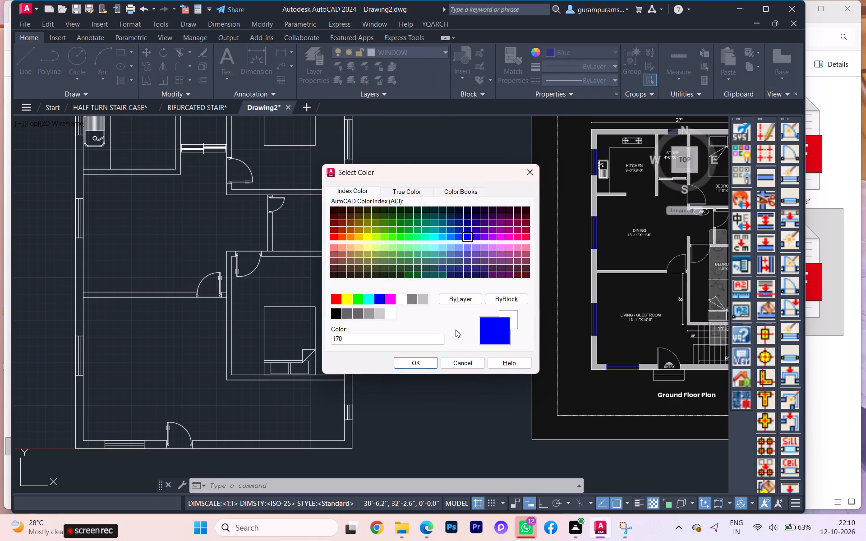
pyautogui.click(422, 362)
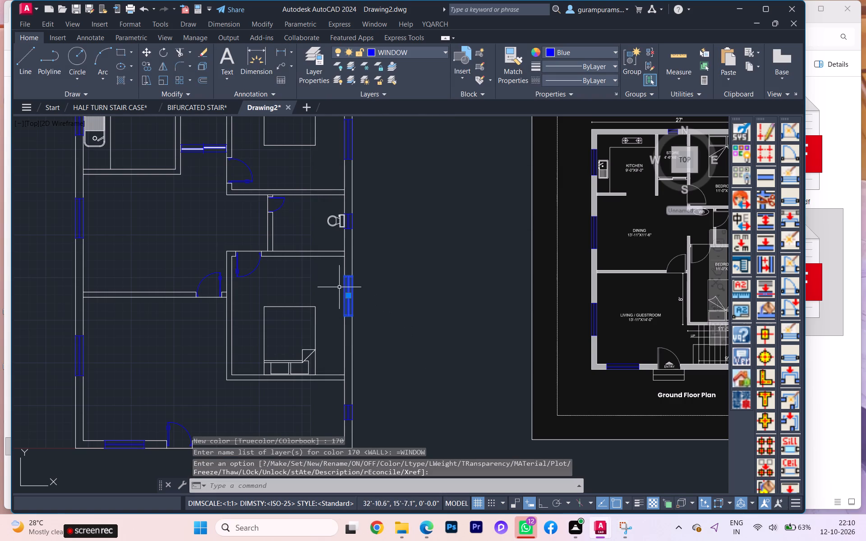
pyautogui.press('Escape')
# Create a new layer with its default name and make it the current layer.
pyautogui.click(205, 147)
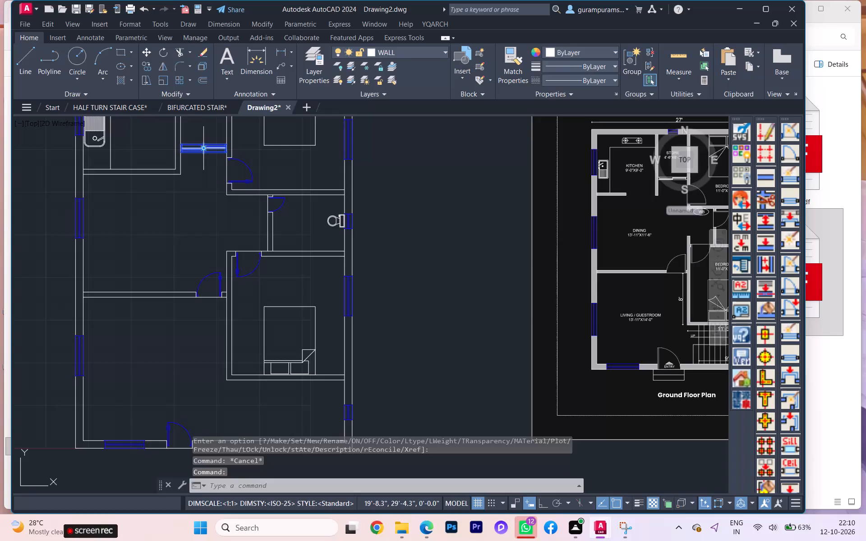
pyautogui.click(406, 54)
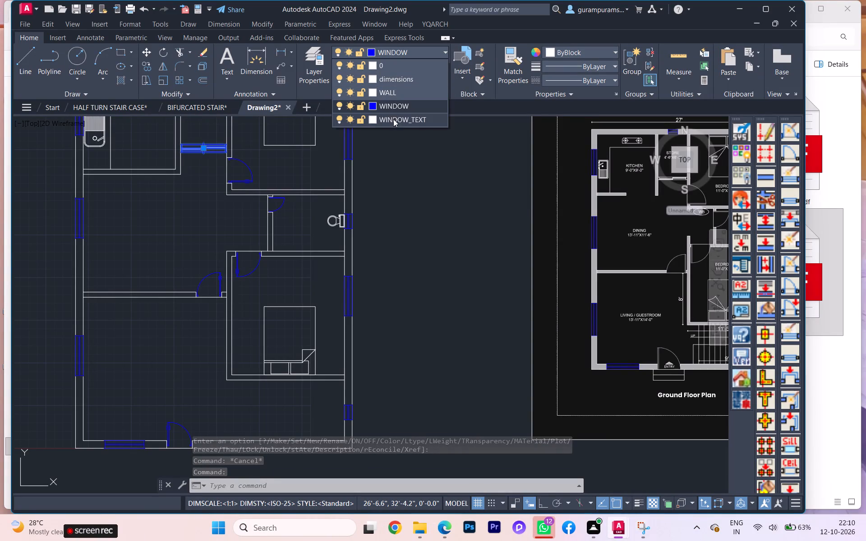
pyautogui.click(313, 70)
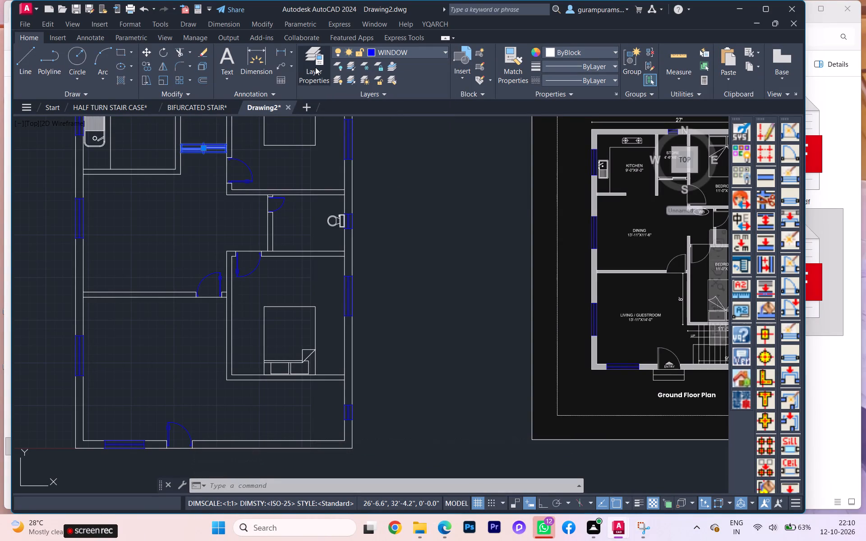
pyautogui.click(317, 66)
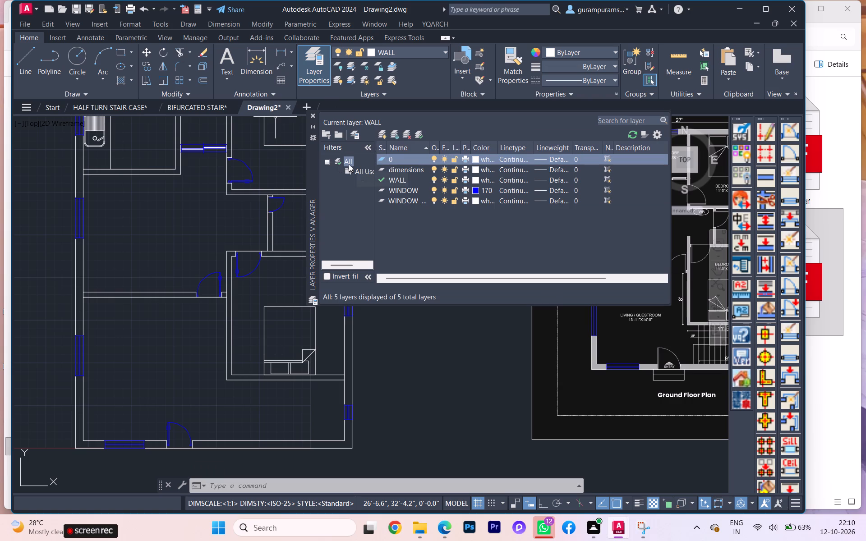
pyautogui.click(383, 134)
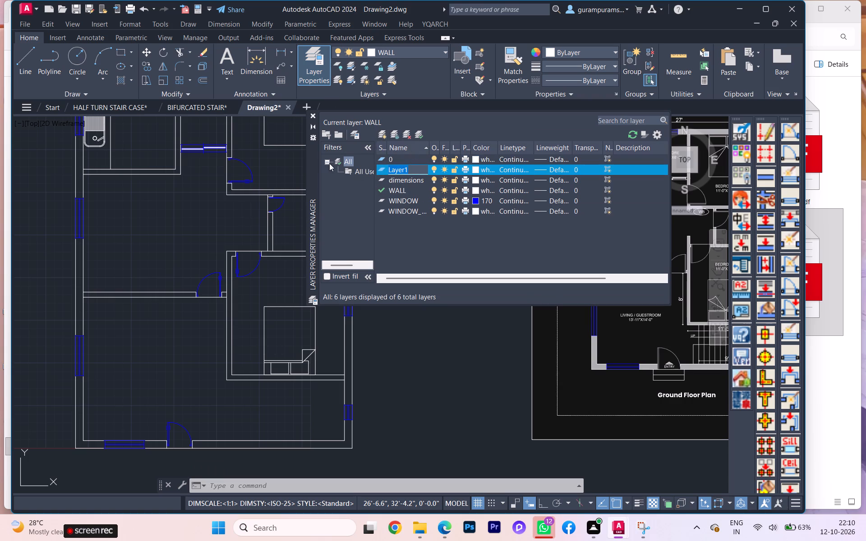
pyautogui.click(283, 165)
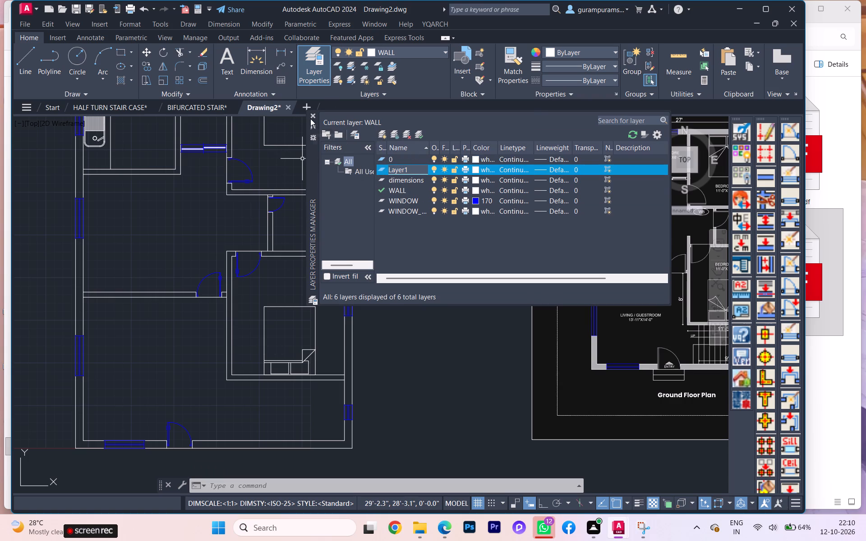
pyautogui.click(310, 119)
pyautogui.click(351, 50)
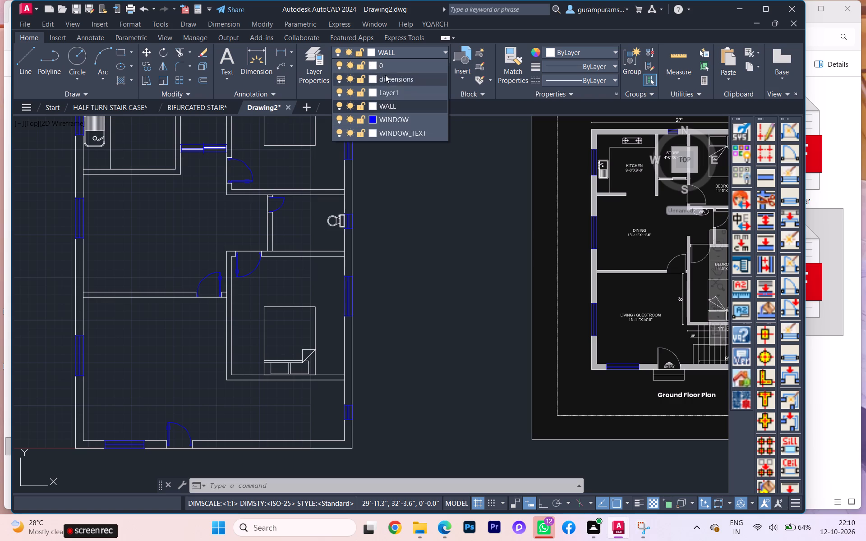
pyautogui.click(392, 91)
# Move the sliding opening between the kitchen wall and northeast bedroom onto Layer1.
pyautogui.click(215, 154)
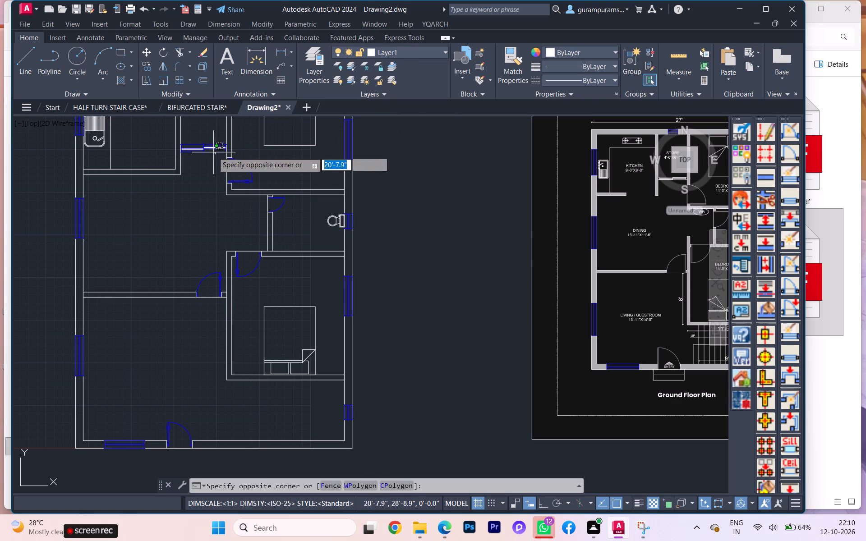
pyautogui.click(207, 146)
pyautogui.click(428, 51)
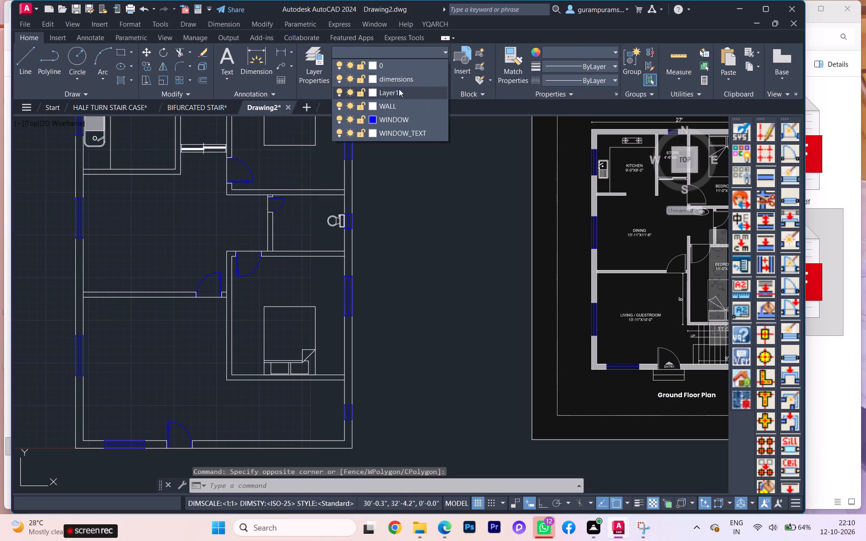
pyautogui.click(396, 92)
pyautogui.press('Escape')
pyautogui.scroll(-1, 298, 176)
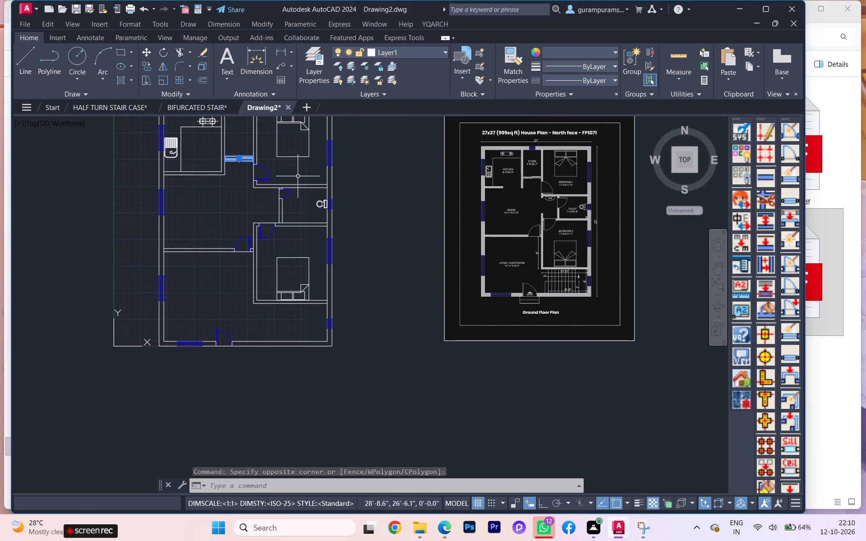
pyautogui.press('Escape')
# Examine the reference plan's staircase dimensions and entry area against the drafted plan.
pyautogui.scroll(-1, 281, 205)
pyautogui.scroll(1, 234, 168)
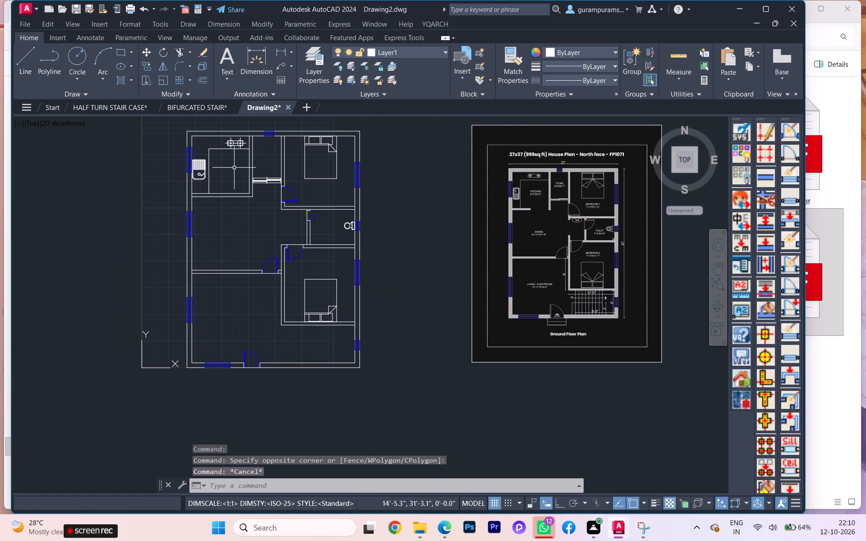
pyautogui.scroll(1, 290, 195)
pyautogui.scroll(-1, 291, 196)
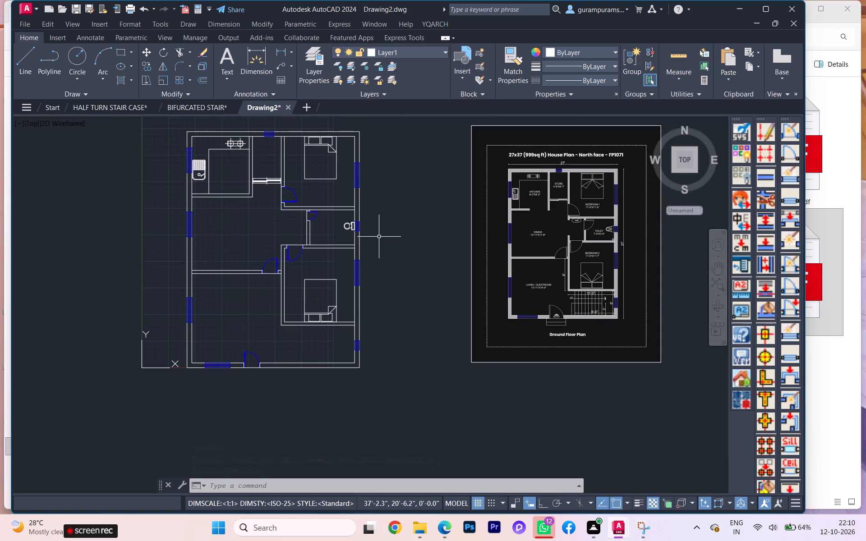
pyautogui.scroll(1, 373, 332)
pyautogui.scroll(-1, 373, 333)
pyautogui.moveTo(373, 333); pyautogui.dragTo(348, 287, button='middle')
pyautogui.scroll(2, 624, 283)
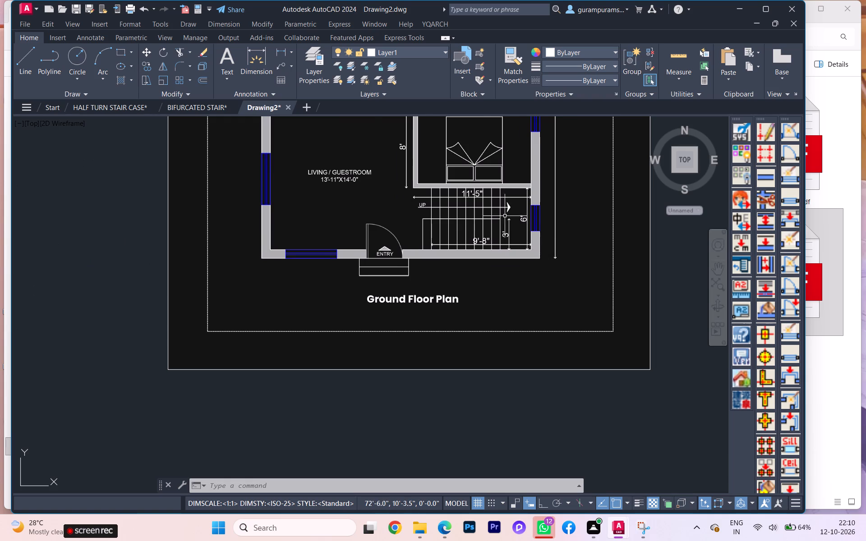
pyautogui.scroll(2, 489, 221)
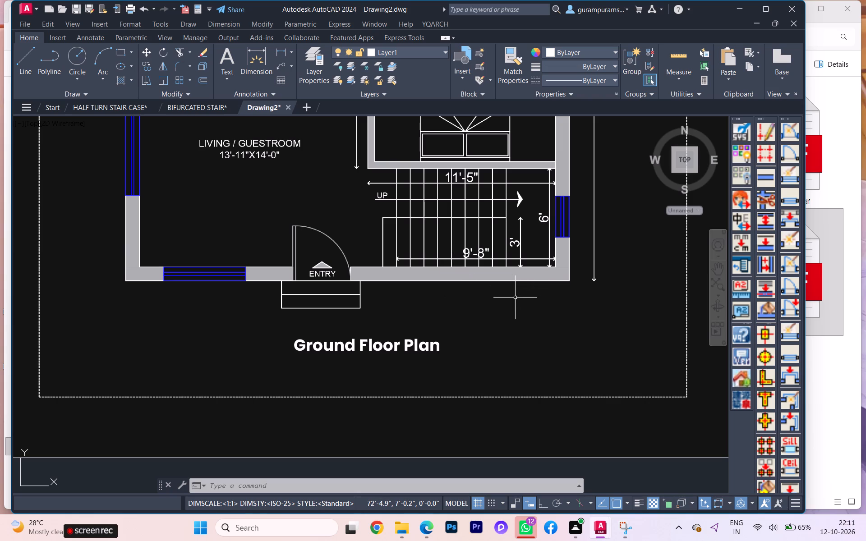
pyautogui.scroll(-2, 521, 306)
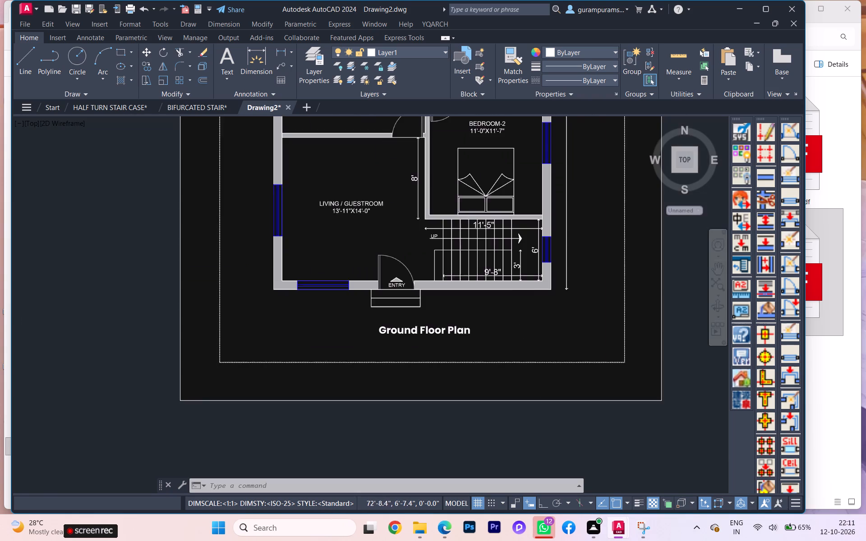
pyautogui.moveTo(523, 307); pyautogui.dragTo(611, 280, button='middle')
pyautogui.scroll(-1, 404, 340)
pyautogui.moveTo(404, 340); pyautogui.dragTo(441, 331, button='middle')
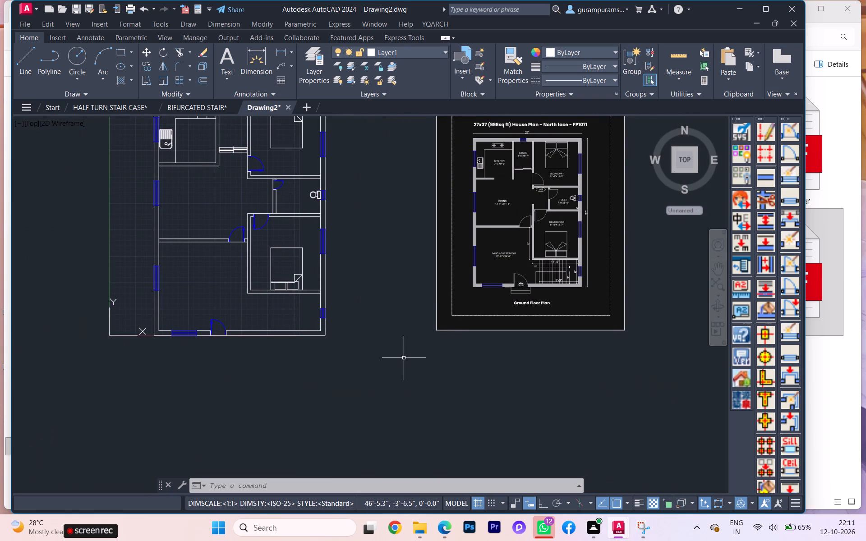
# With object color 242,103,34, draw a horizontal line 9'-8" long south of the plans, continuing east by about 6'-10".
pyautogui.press('l')
pyautogui.press('Return')
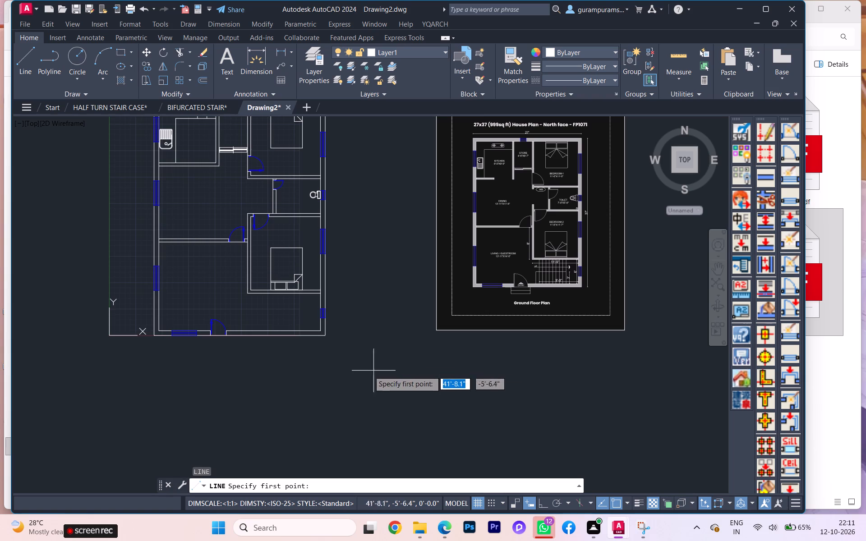
pyautogui.click(579, 55)
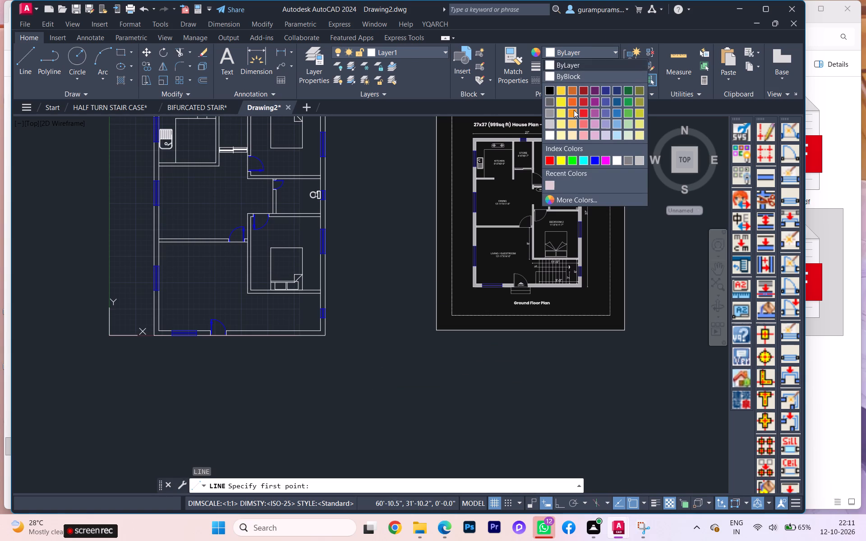
pyautogui.click(576, 104)
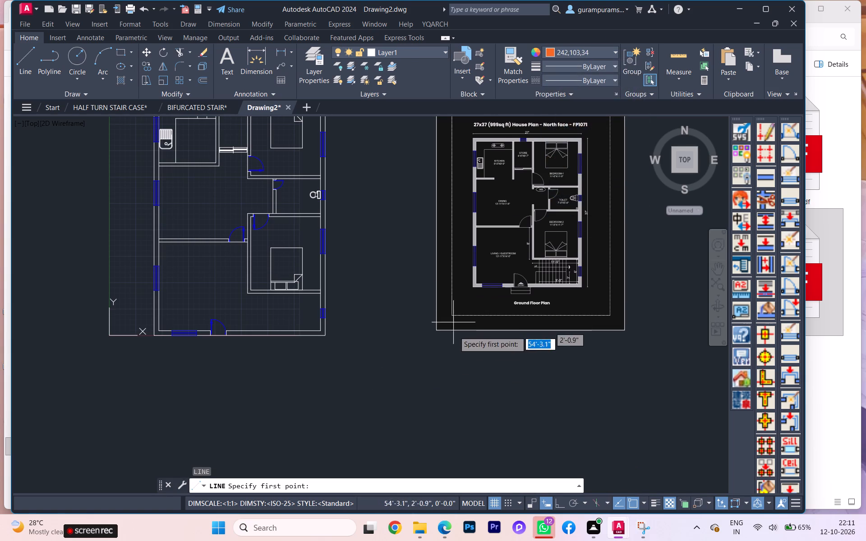
pyautogui.scroll(1, 445, 342)
pyautogui.moveTo(445, 342); pyautogui.dragTo(458, 293, button='middle')
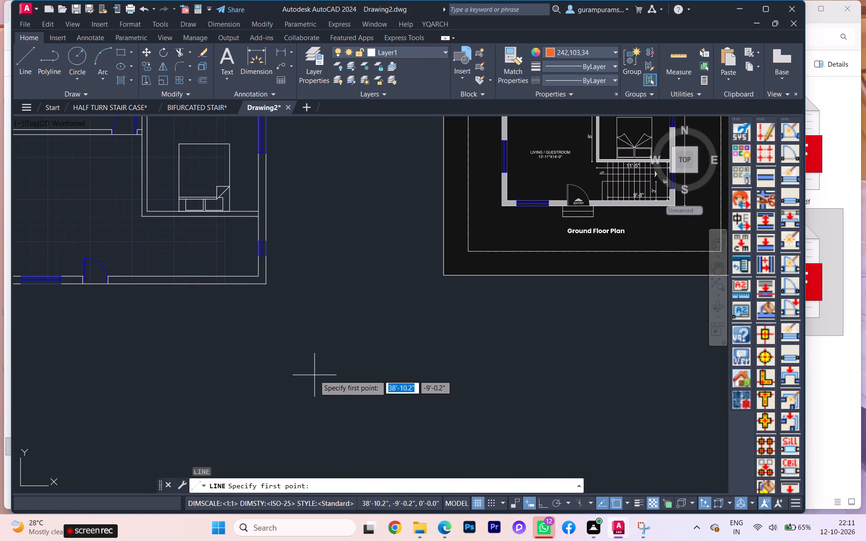
pyautogui.click(314, 375)
pyautogui.press('F8')
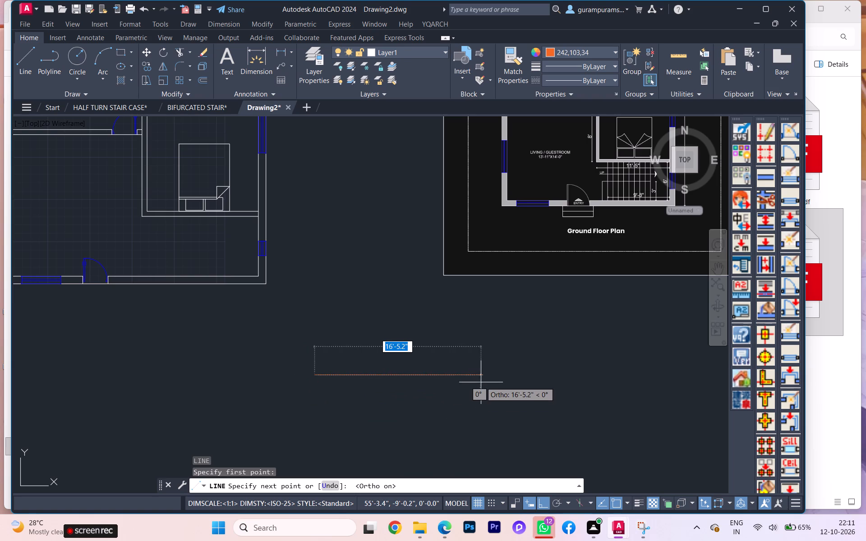
pyautogui.press('9')
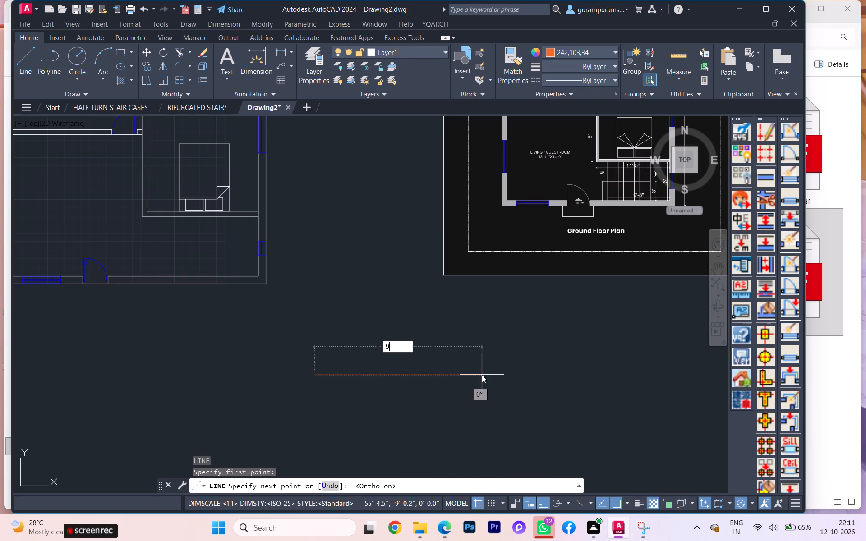
pyautogui.write("'8")
pyautogui.press('Return')
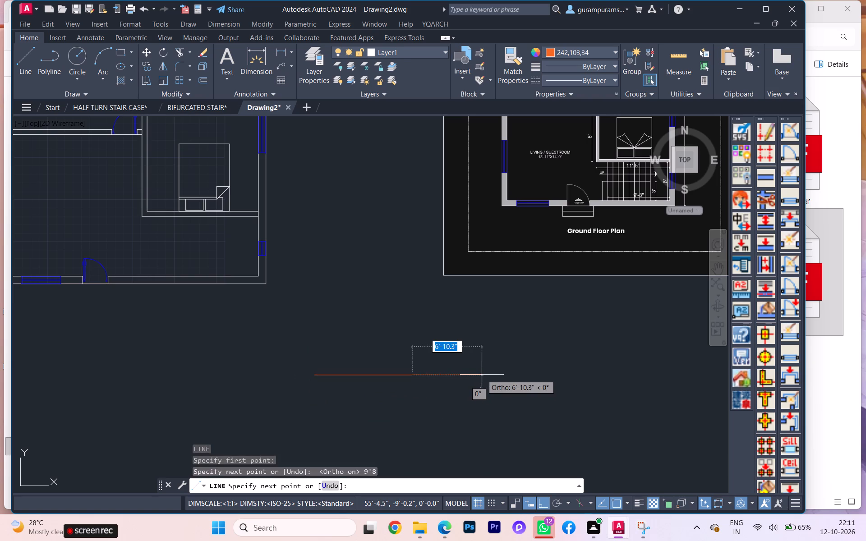
pyautogui.click(482, 375)
pyautogui.press('Escape')
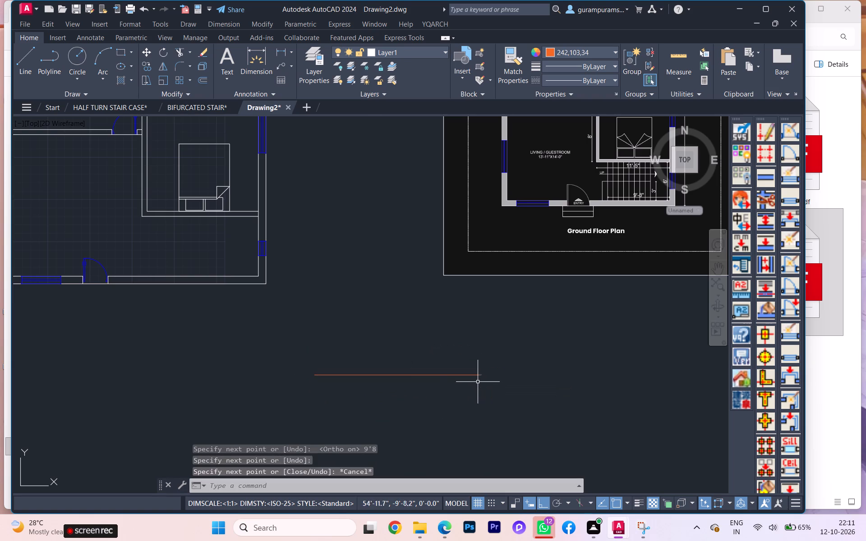
pyautogui.click(478, 376)
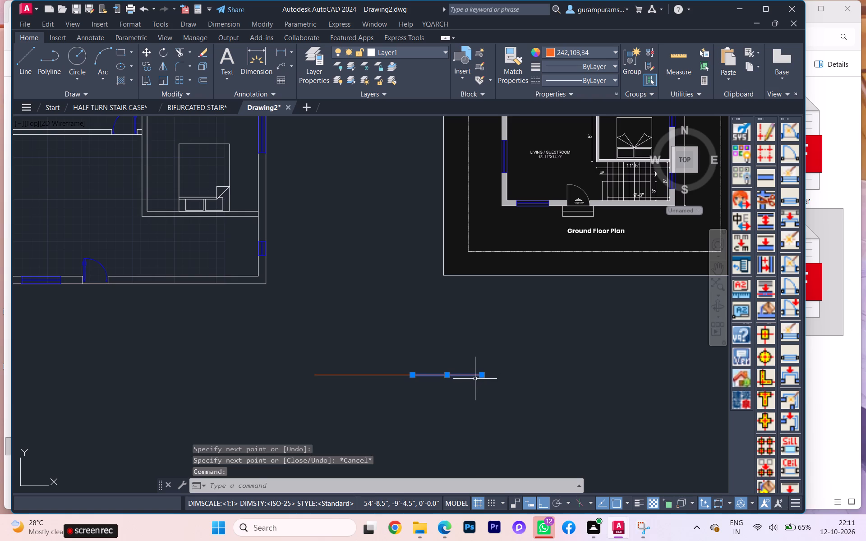
pyautogui.press('Escape')
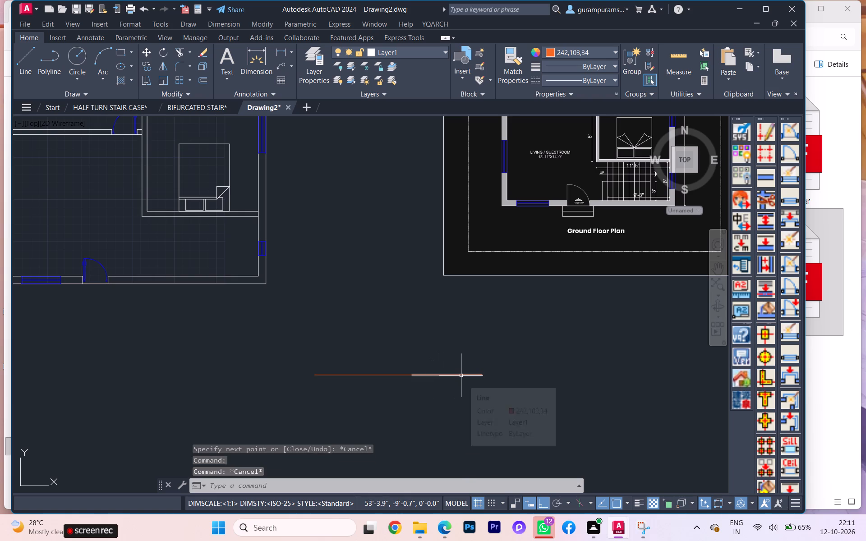
# Draw a 3' vertical line southward from the orange line, starting 3' west of its east end using tracking.
pyautogui.press('l')
pyautogui.press('Return')
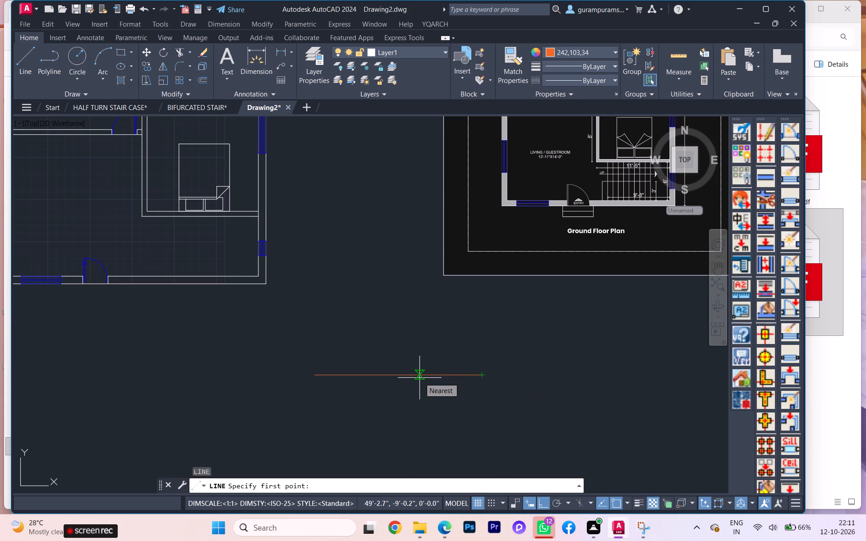
pyautogui.write('TK')
pyautogui.press('Return')
pyautogui.scroll(1, 419, 378)
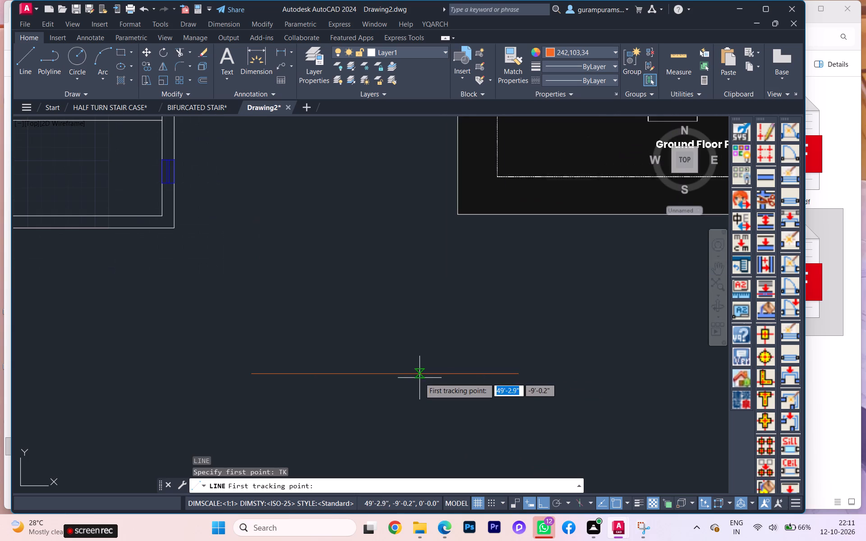
pyautogui.click(520, 375)
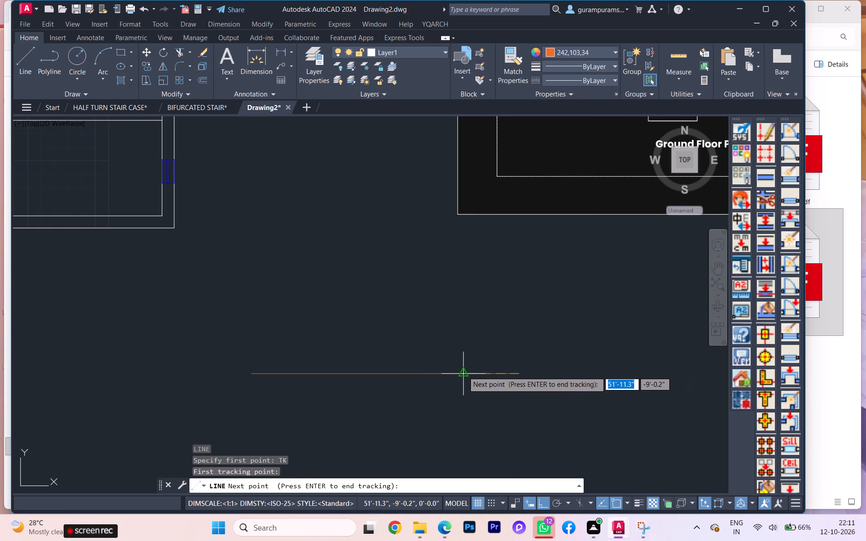
pyautogui.write("3'")
pyautogui.press('Return')
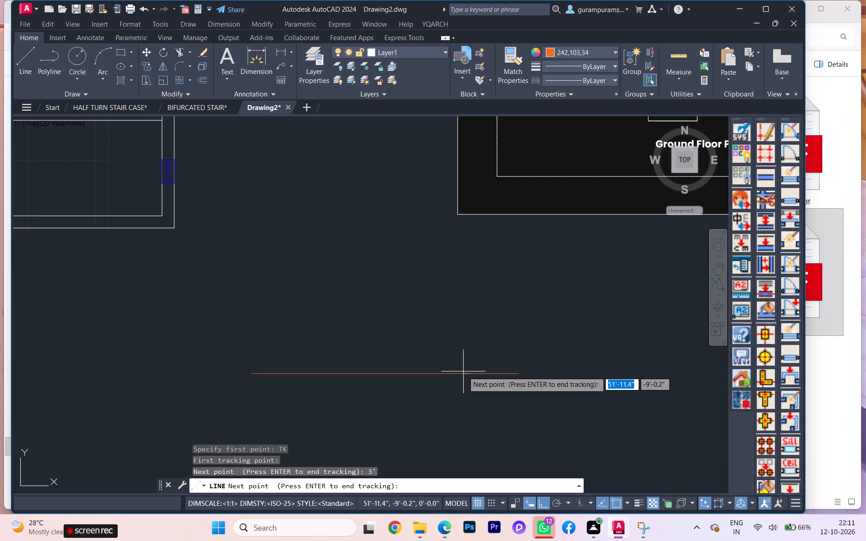
pyautogui.press('Return')
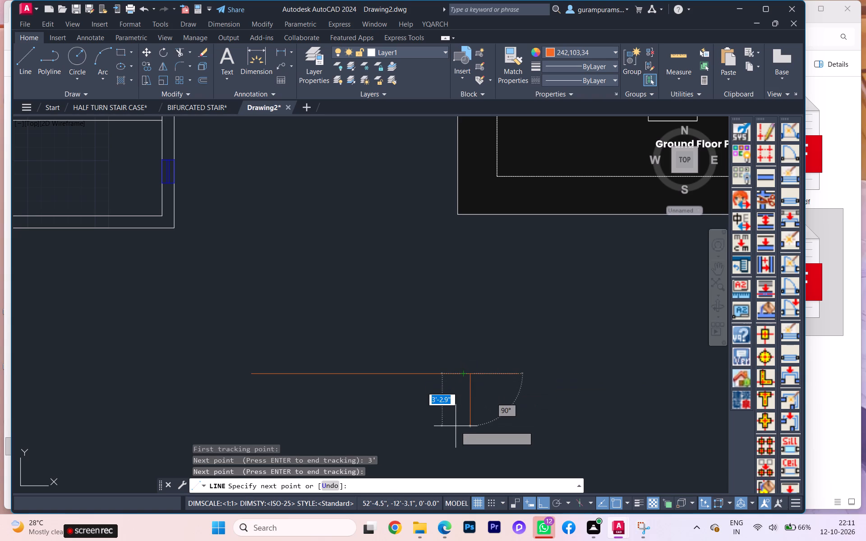
pyautogui.write("3'")
pyautogui.press('Return')
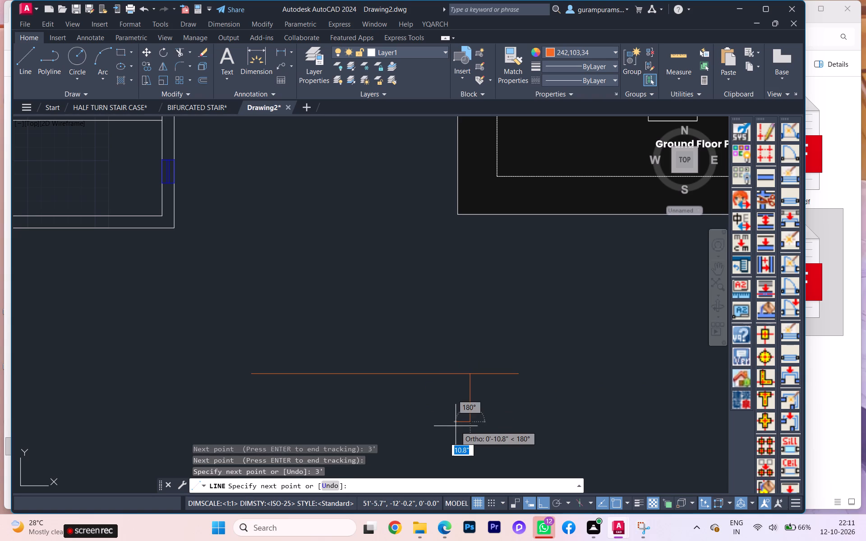
pyautogui.press('Escape')
# Copy the 3' vertical orange line westward as an array of 10 items spaced 10" apart.
pyautogui.scroll(-1, 509, 428)
pyautogui.moveTo(509, 428); pyautogui.dragTo(509, 375, button='middle')
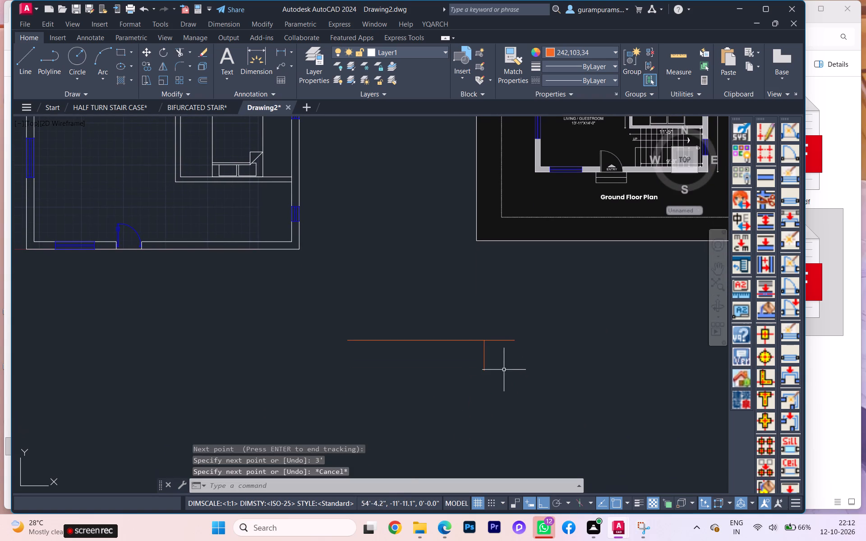
pyautogui.click(504, 369)
pyautogui.click(467, 359)
pyautogui.scroll(2, 487, 344)
pyautogui.scroll(-1, 483, 347)
pyautogui.scroll(1, 482, 348)
pyautogui.scroll(-3, 453, 352)
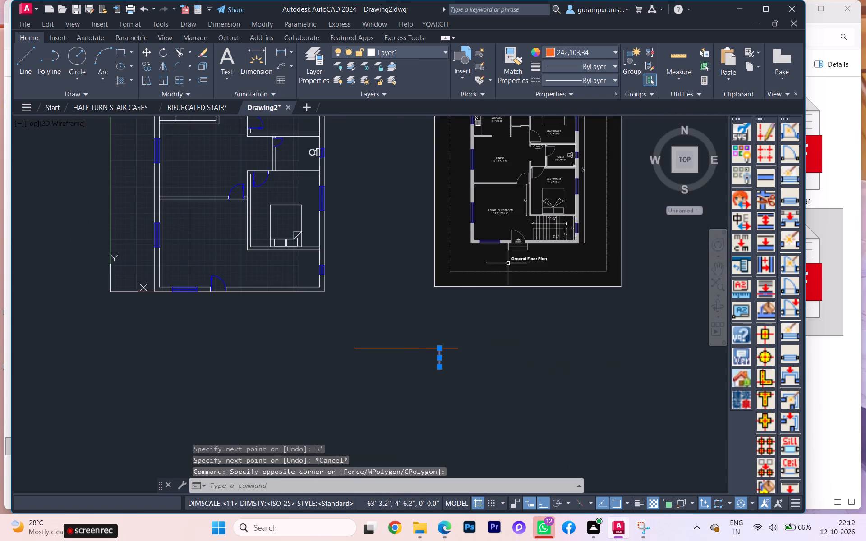
pyautogui.scroll(3, 538, 227)
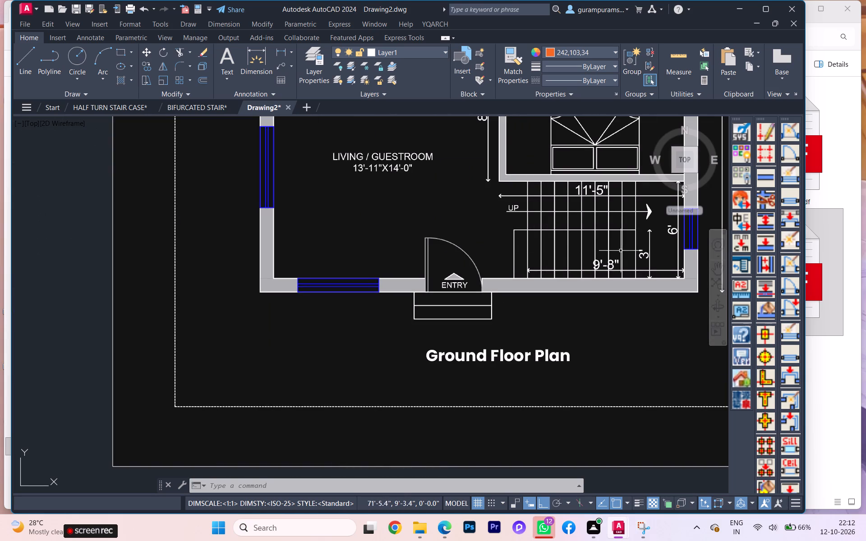
pyautogui.scroll(-2, 640, 253)
pyautogui.scroll(-1, 569, 320)
pyautogui.moveTo(562, 325); pyautogui.dragTo(567, 295, button='middle')
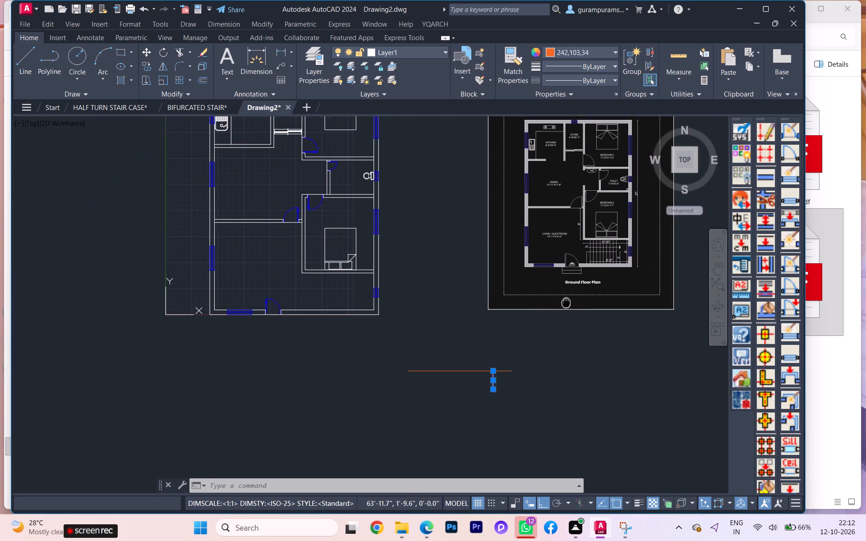
pyautogui.moveTo(567, 295); pyautogui.dragTo(569, 289, button='middle')
pyautogui.scroll(2, 505, 355)
pyautogui.press('c')
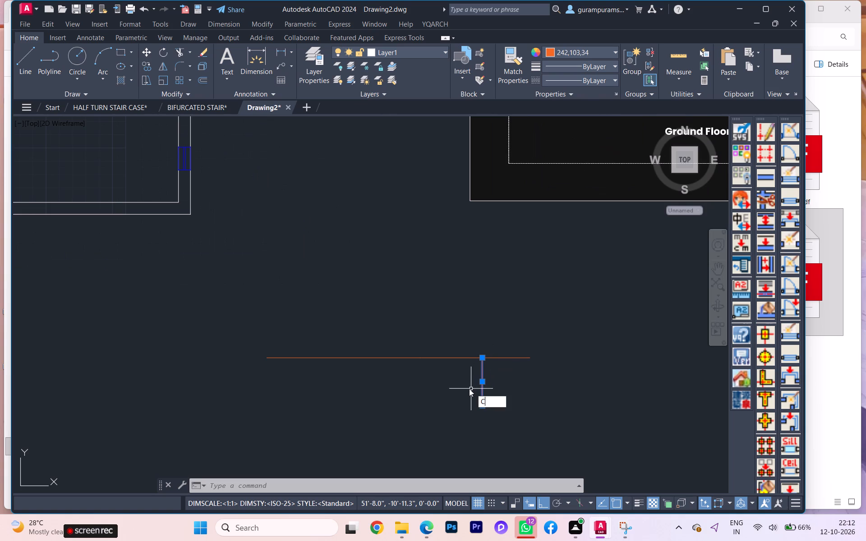
pyautogui.press('o')
pyautogui.press('Return')
pyautogui.scroll(1, 483, 363)
pyautogui.click(484, 357)
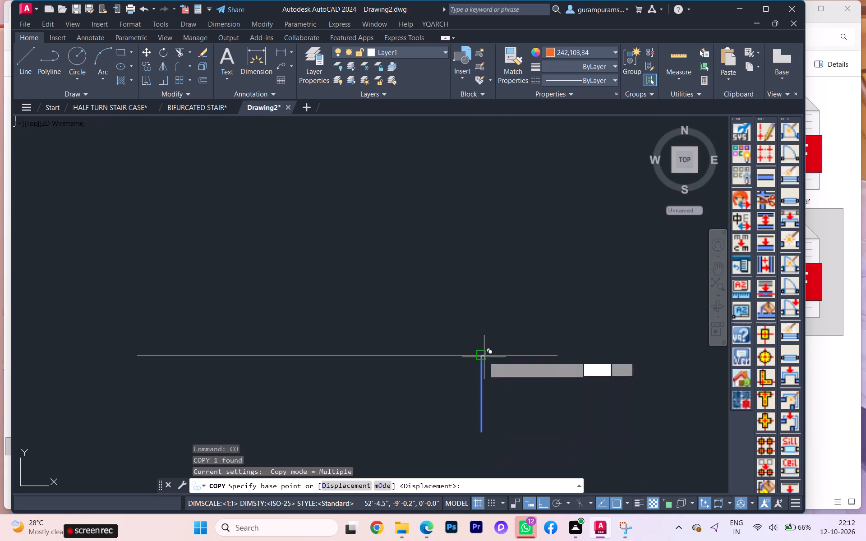
pyautogui.press('a')
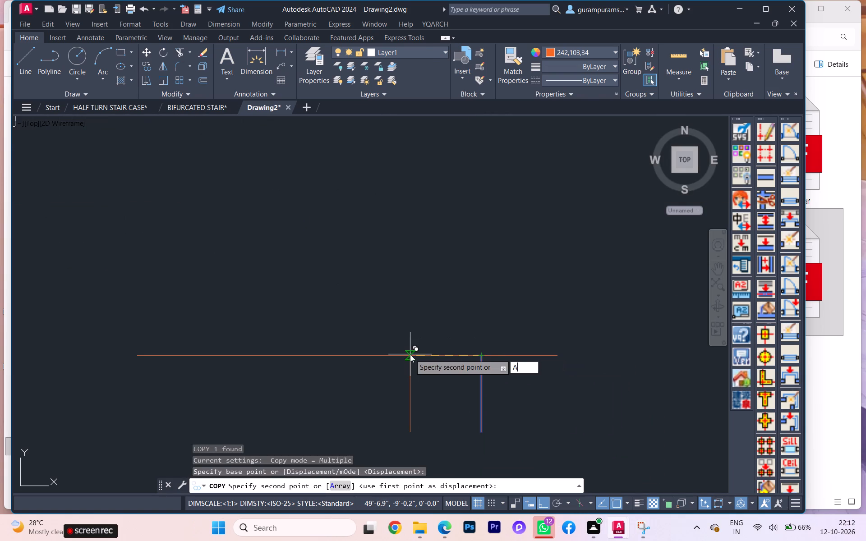
pyautogui.press('Return')
pyautogui.write('10')
pyautogui.press('Return')
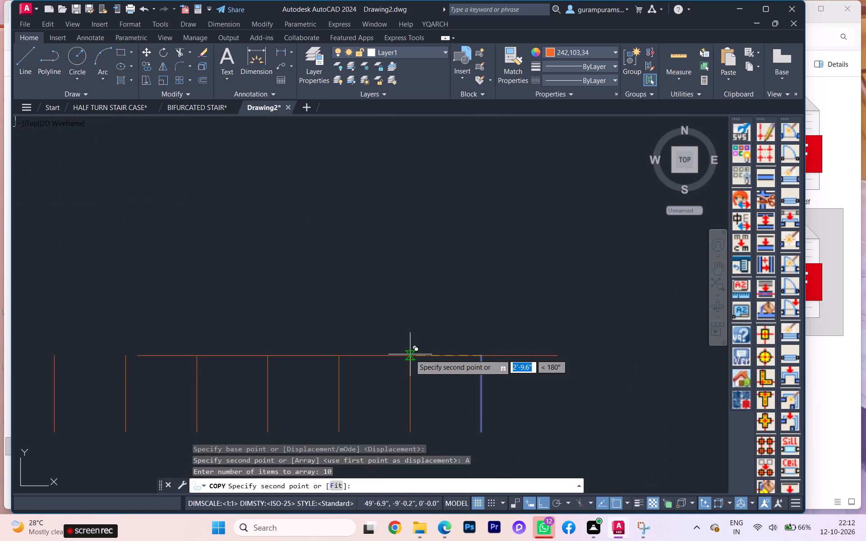
pyautogui.write("1'")
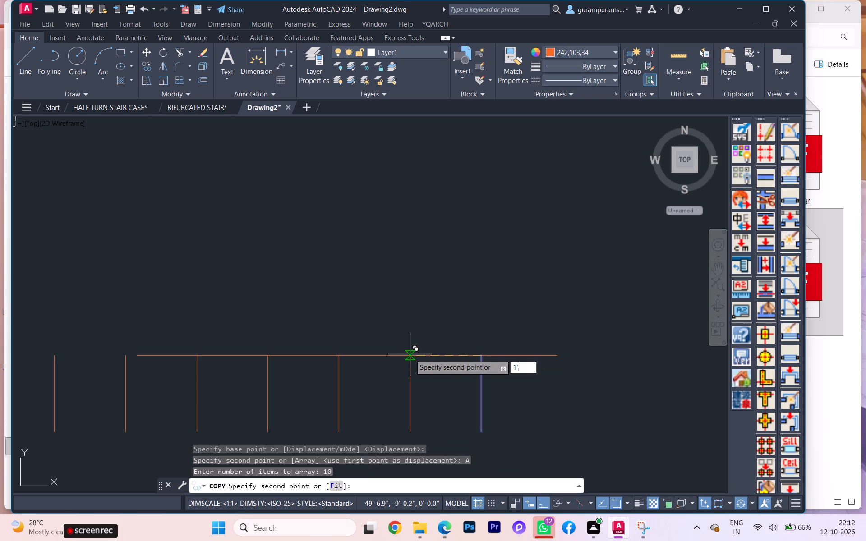
pyautogui.press('BackSpace')
pyautogui.write('0"')
pyautogui.press('Return')
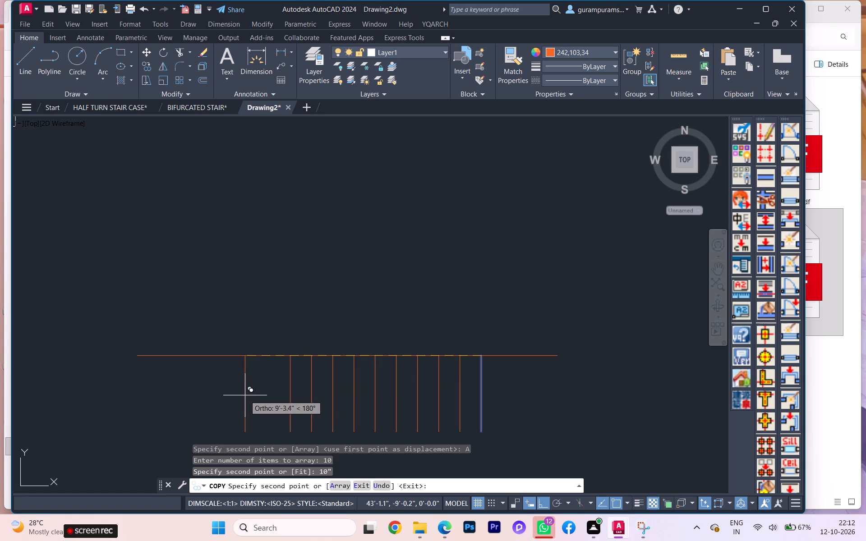
pyautogui.scroll(1, 245, 395)
pyautogui.press('Return')
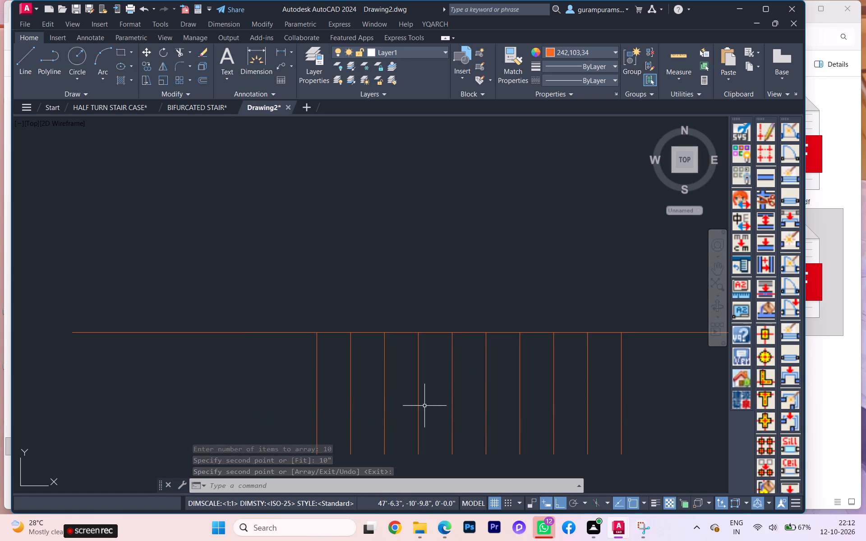
# Examine the reference plan's staircase treads and dimensions against the orange stair lines.
pyautogui.scroll(-5, 310, 407)
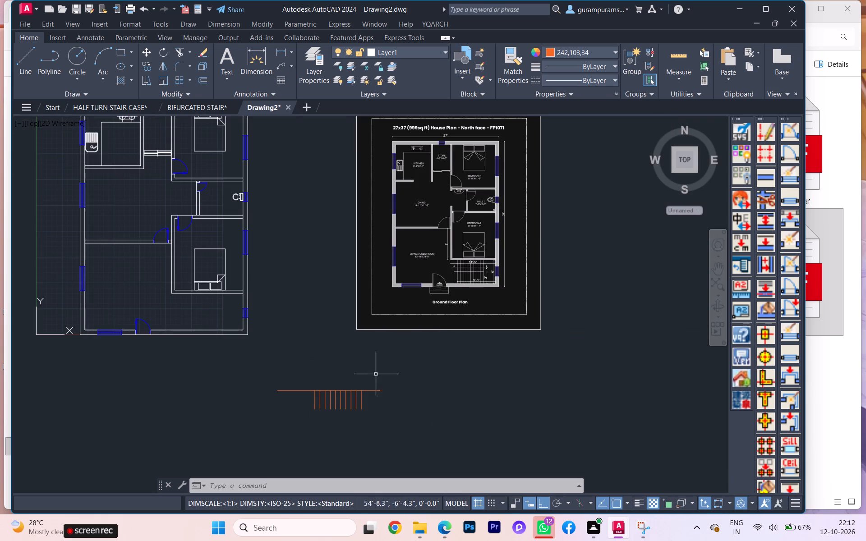
pyautogui.scroll(2, 500, 259)
pyautogui.scroll(1, 466, 286)
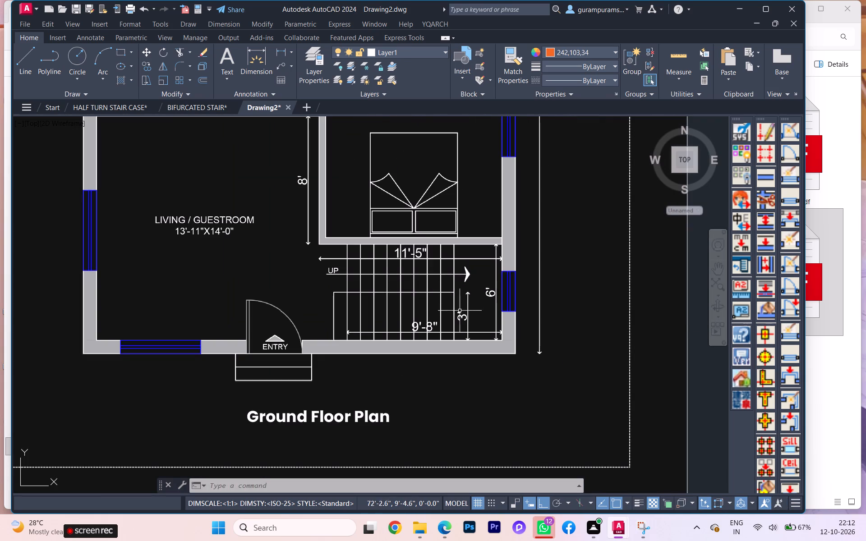
pyautogui.scroll(1, 483, 314)
pyautogui.scroll(-1, 484, 313)
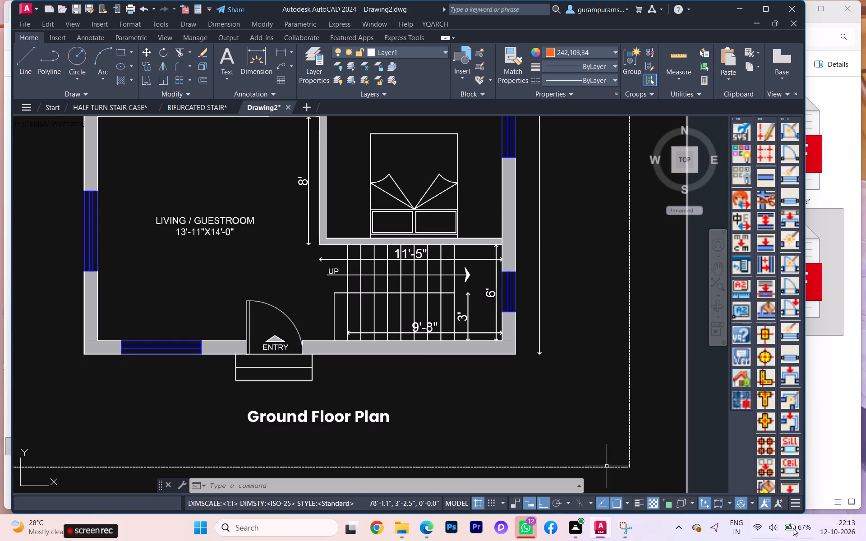
pyautogui.scroll(-1, 479, 414)
pyautogui.scroll(1, 480, 413)
pyautogui.scroll(-1, 480, 413)
pyautogui.scroll(1, 486, 408)
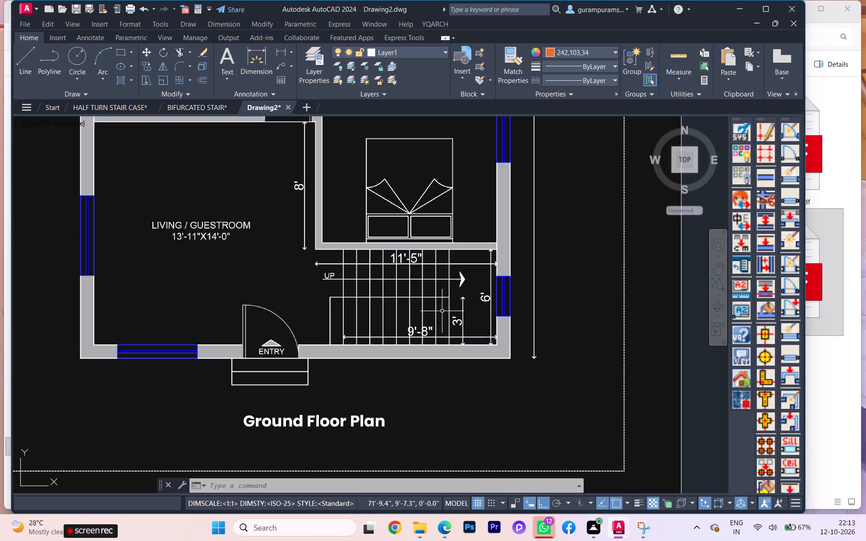
pyautogui.scroll(3, 435, 338)
pyautogui.scroll(-1, 438, 339)
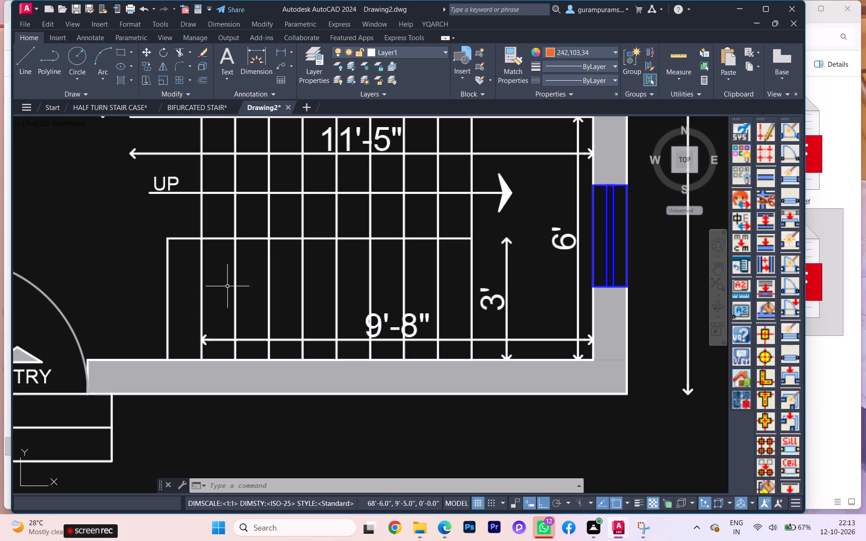
pyautogui.scroll(-1, 286, 298)
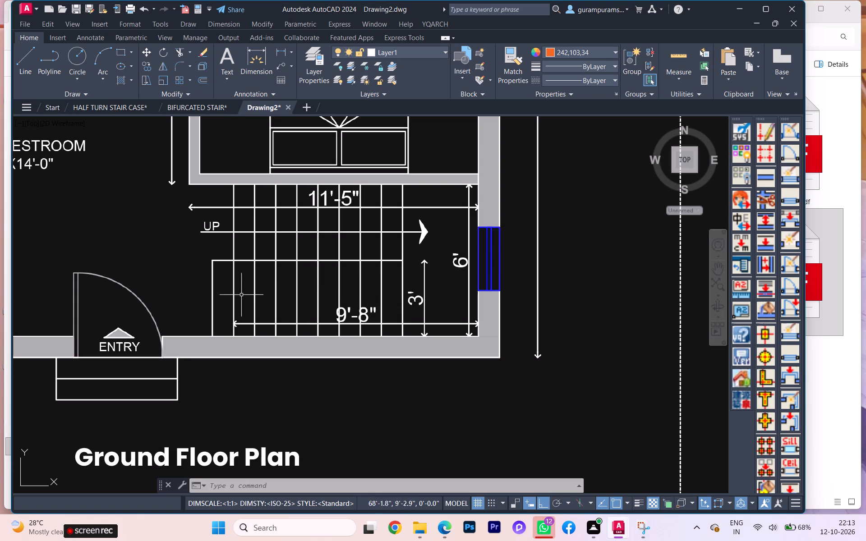
pyautogui.scroll(-3, 328, 325)
pyautogui.scroll(-1, 259, 387)
pyautogui.scroll(-1, 216, 435)
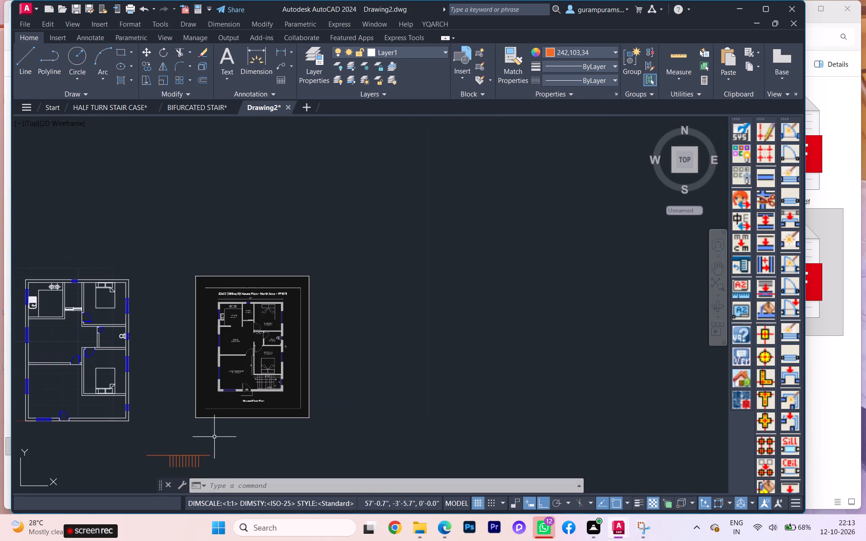
# Check the spacing between the two westernmost stair tread lines with a temporary linear dimension.
pyautogui.moveTo(223, 422); pyautogui.dragTo(247, 370, button='middle')
pyautogui.scroll(3, 180, 424)
pyautogui.scroll(1, 250, 383)
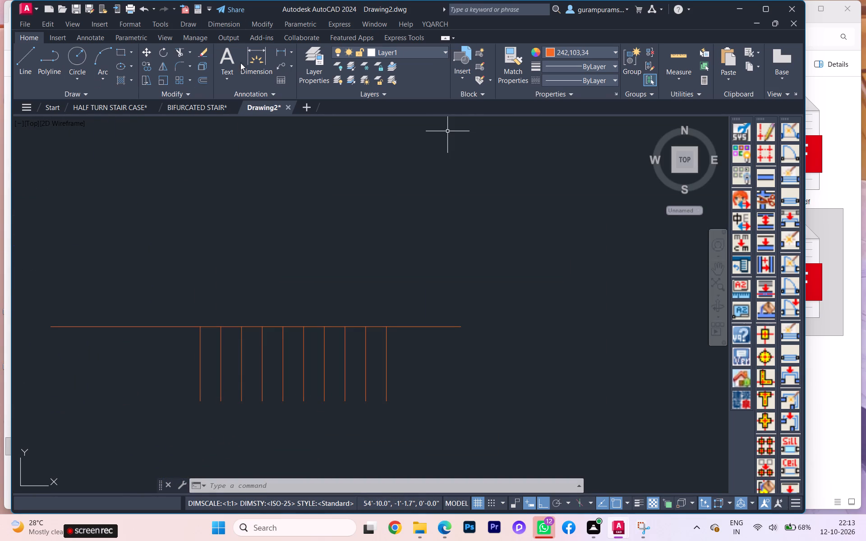
pyautogui.click(283, 52)
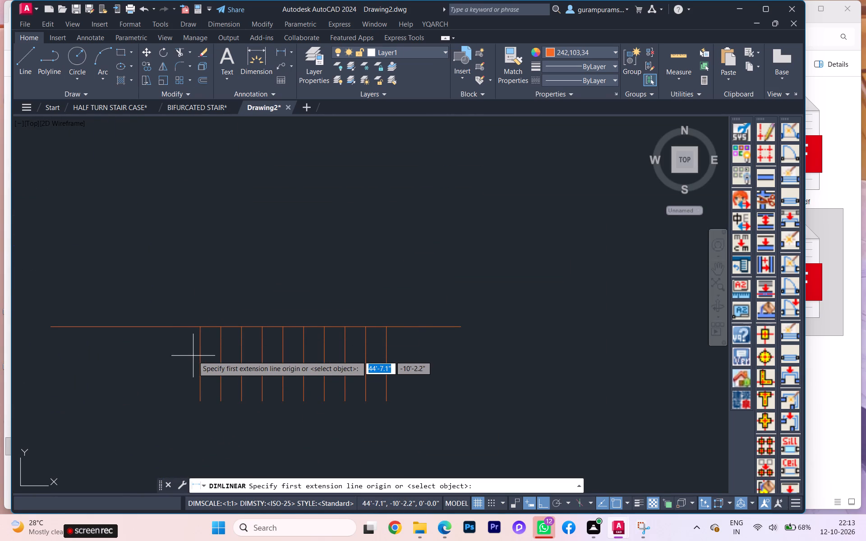
pyautogui.click(199, 354)
pyautogui.click(220, 352)
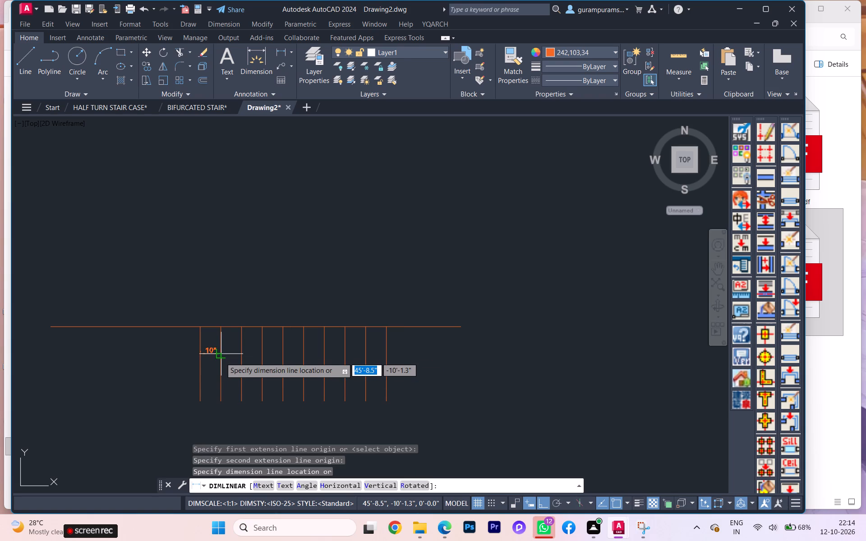
pyautogui.press('Escape')
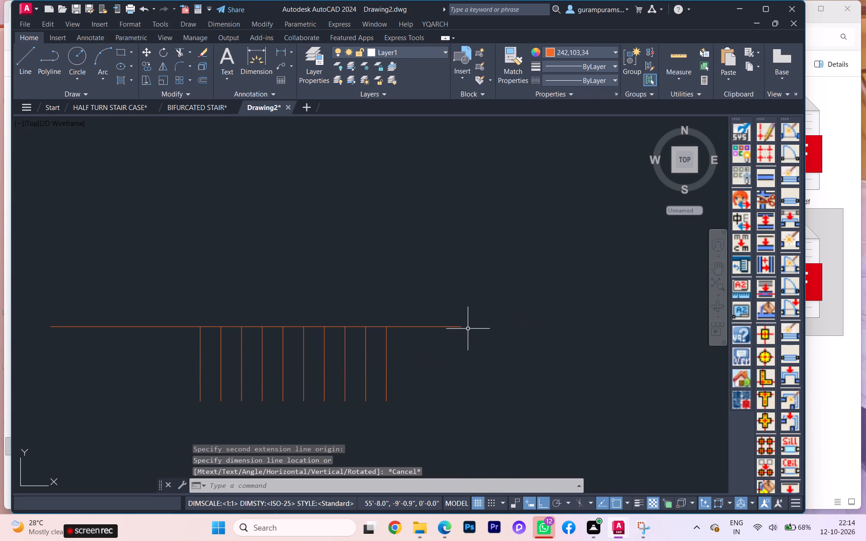
# Check the length of the horizontal orange line with a temporary linear dimension, starting from its east end.
pyautogui.press('space')
pyautogui.click(464, 330)
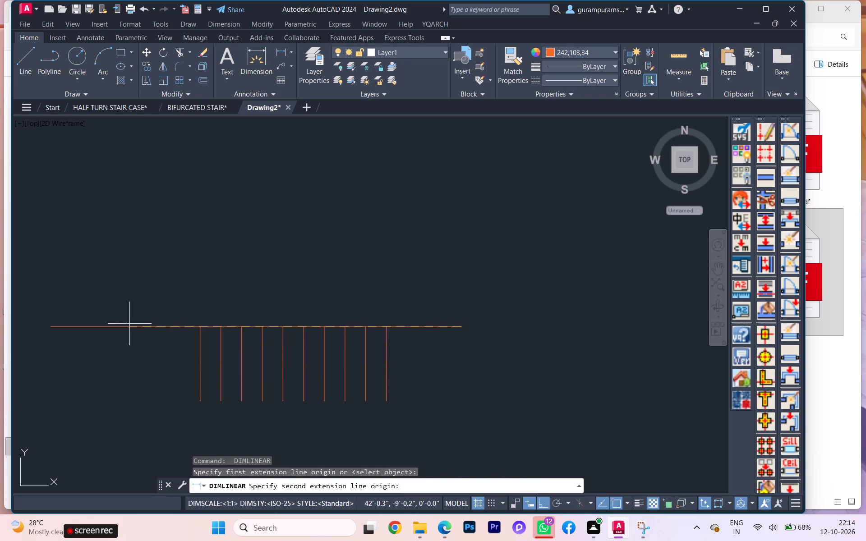
pyautogui.click(59, 325)
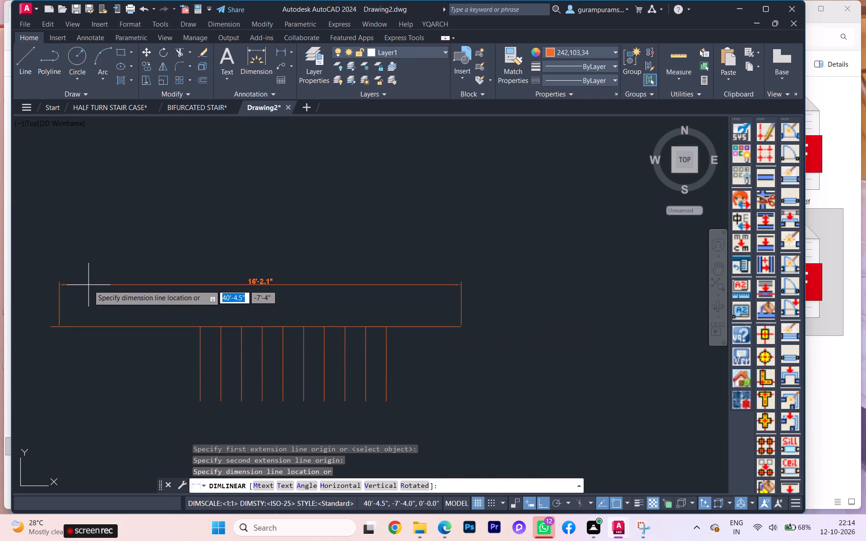
pyautogui.press('Escape')
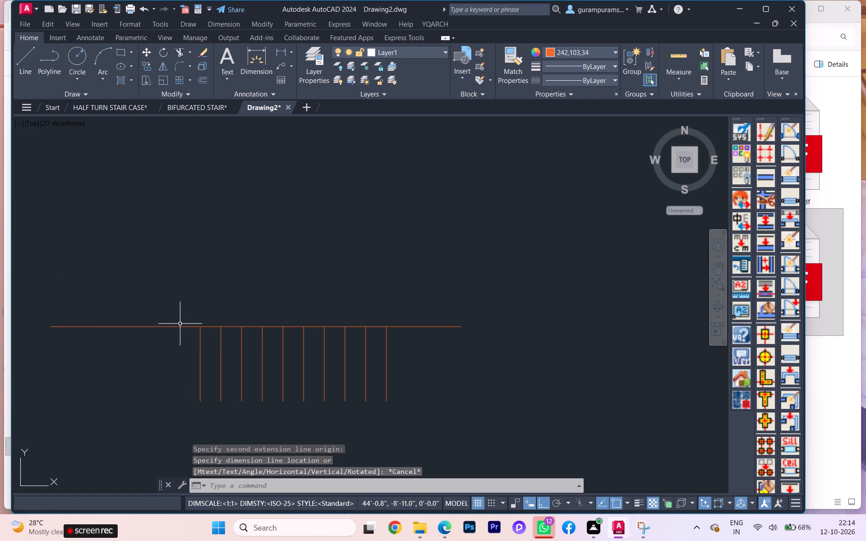
# Delete both horizontal orange line segments along the north ends of the stair tread lines.
pyautogui.click(176, 327)
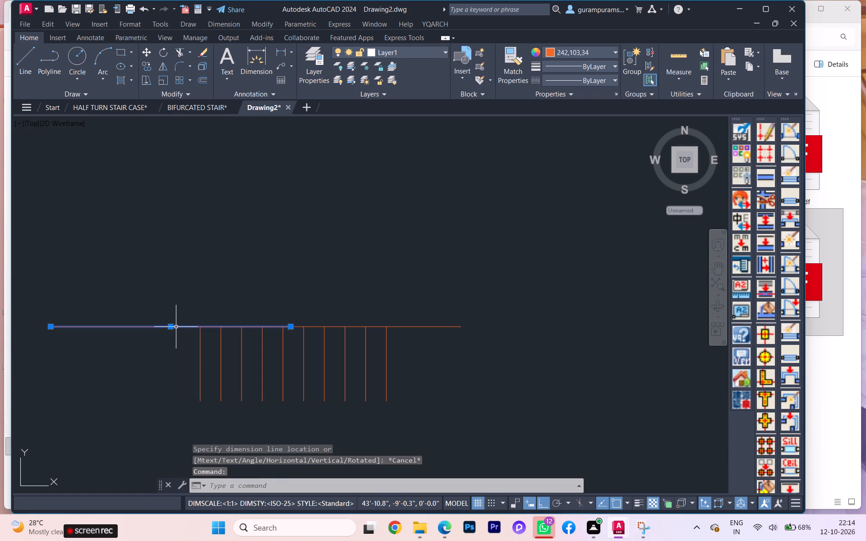
pyautogui.press('Delete')
pyautogui.click(401, 327)
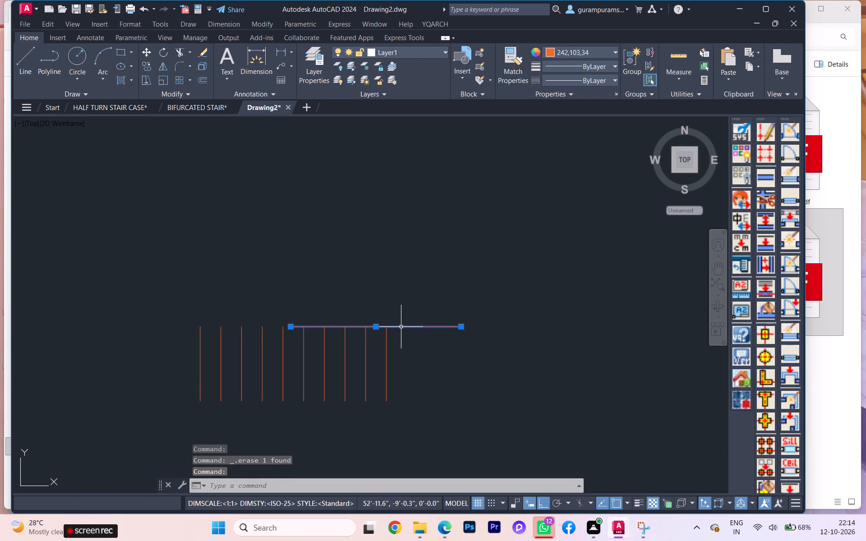
pyautogui.press('Pause')
pyautogui.press('Delete')
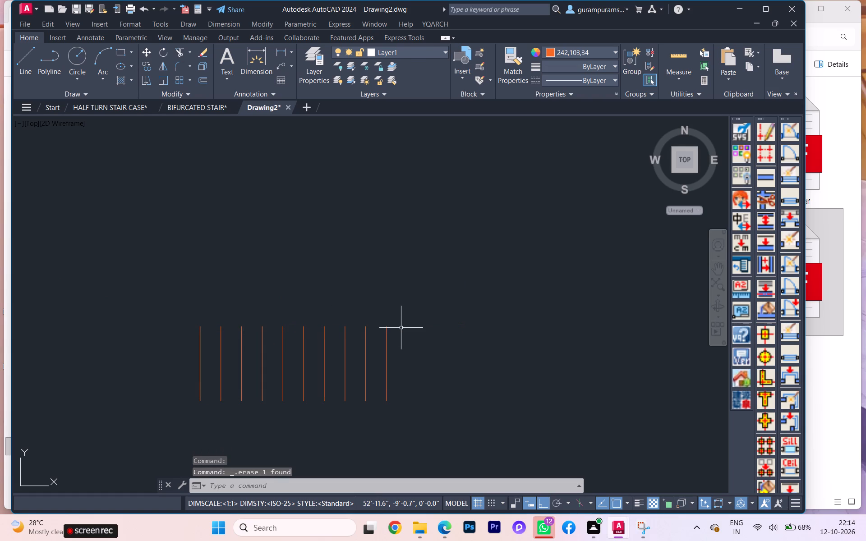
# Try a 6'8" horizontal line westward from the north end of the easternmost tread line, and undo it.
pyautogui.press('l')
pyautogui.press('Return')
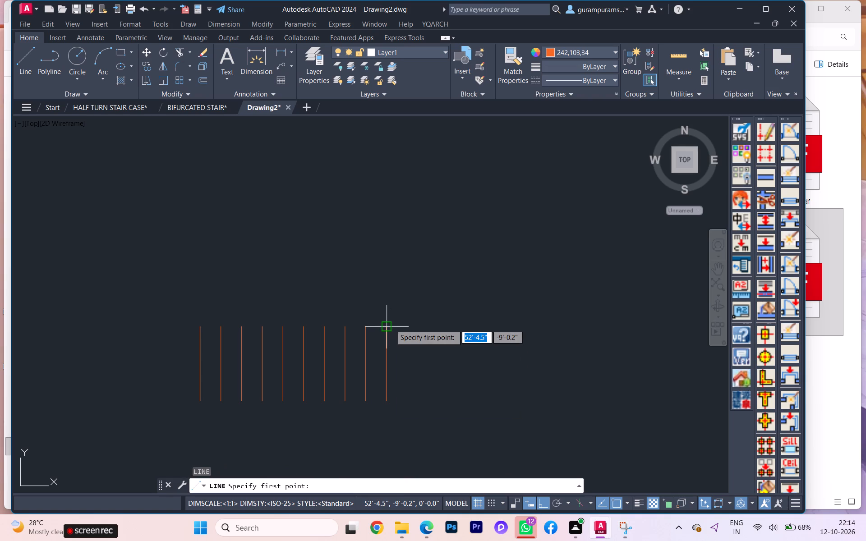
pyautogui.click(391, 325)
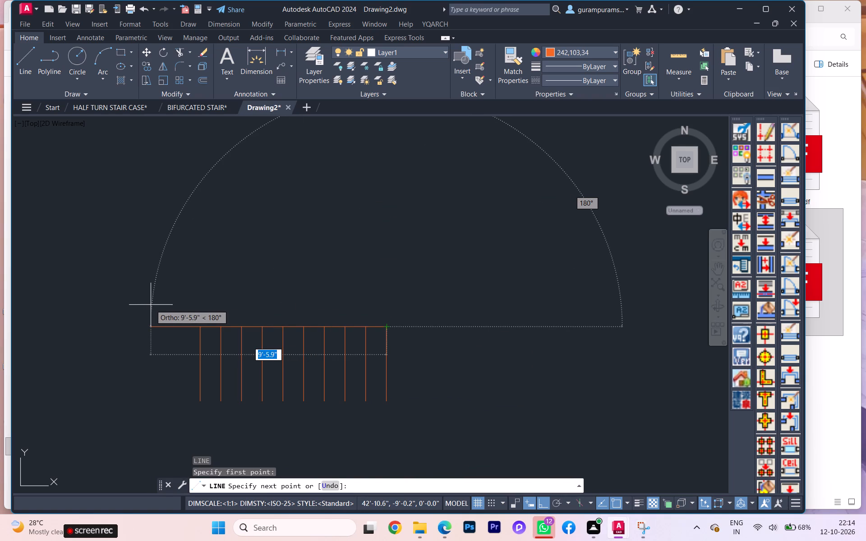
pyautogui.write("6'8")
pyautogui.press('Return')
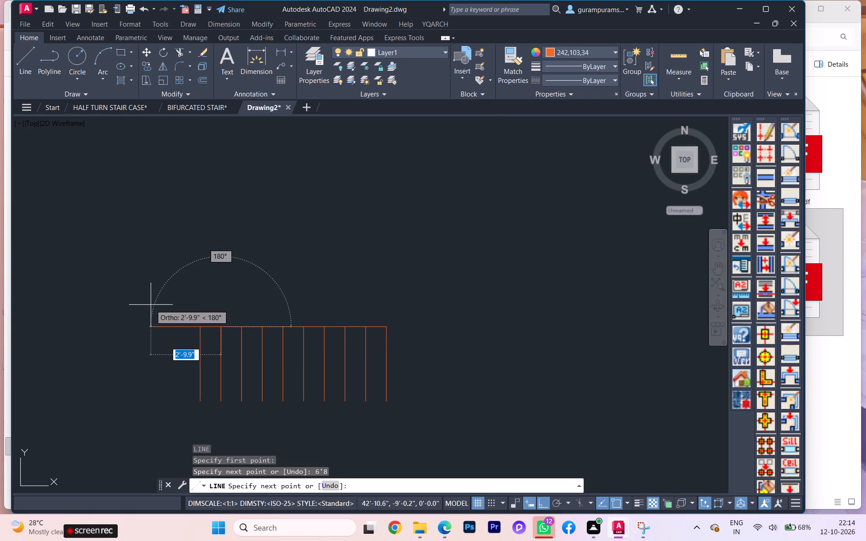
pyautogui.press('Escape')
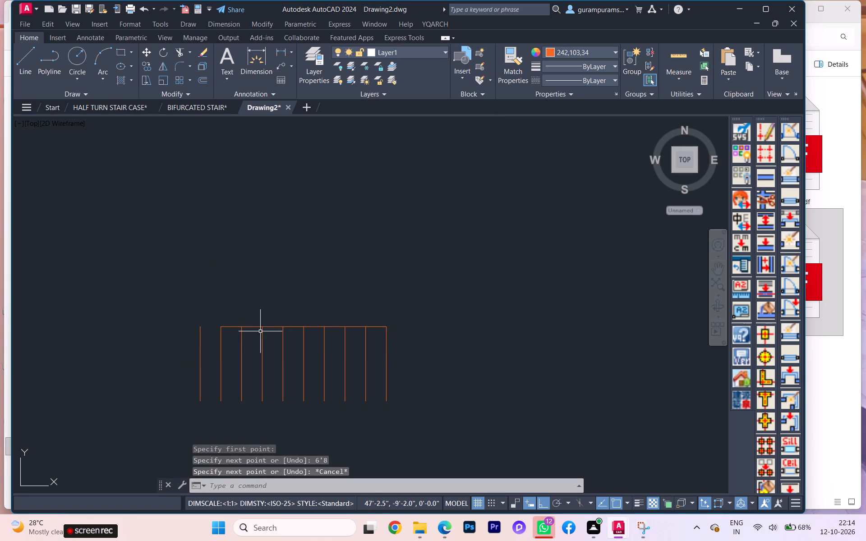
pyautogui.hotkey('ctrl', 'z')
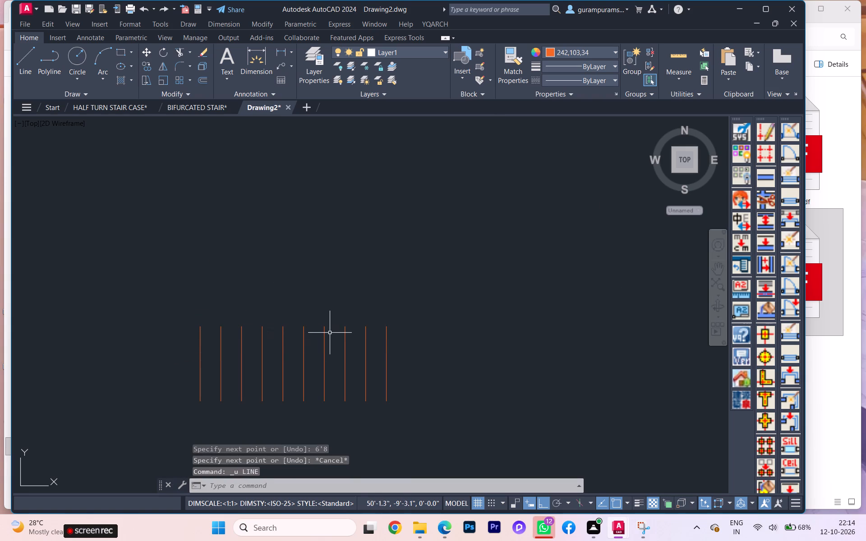
# Draw a 9'8" horizontal line eastward from the north end of the westernmost stair tread line.
pyautogui.press('l')
pyautogui.press('Return')
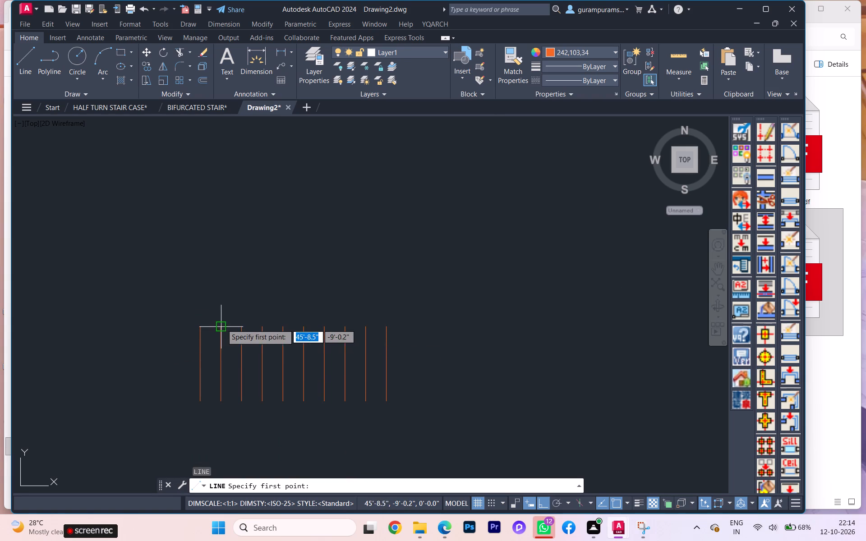
pyautogui.scroll(-6, 218, 326)
pyautogui.scroll(5, 214, 332)
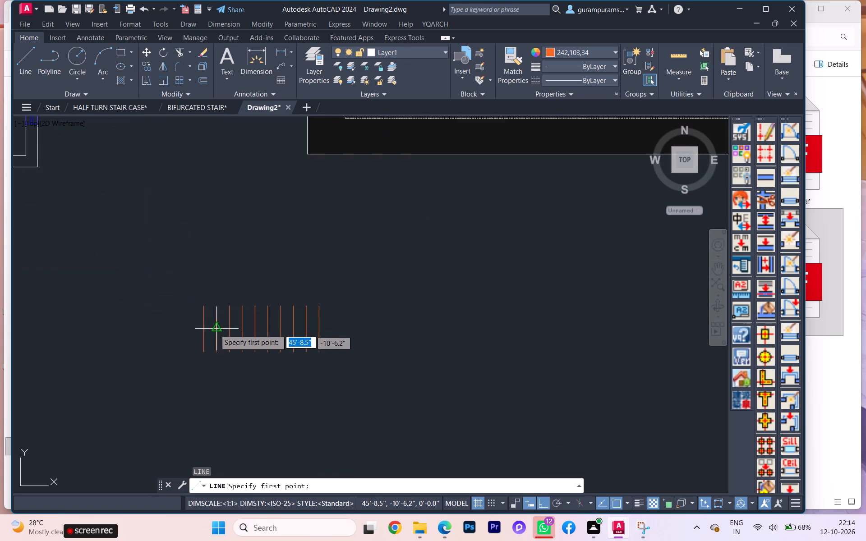
pyautogui.click(205, 306)
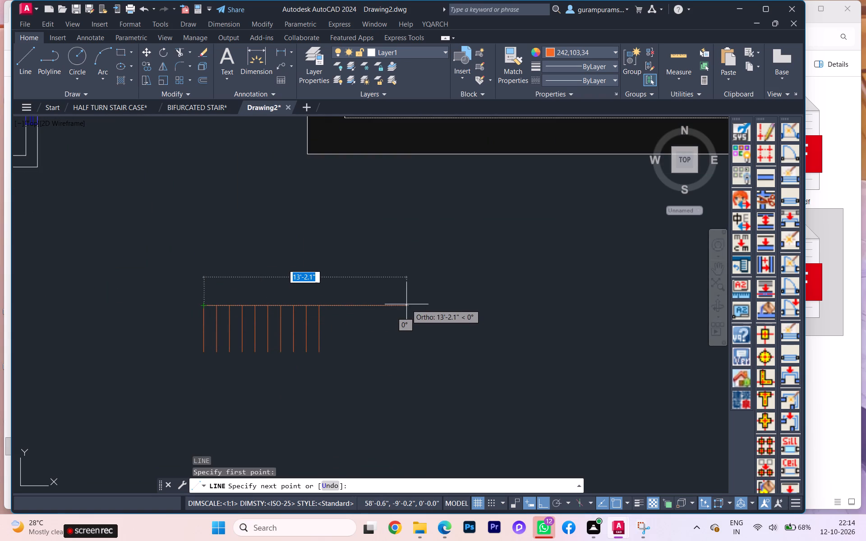
pyautogui.write("9'8")
pyautogui.press('Return')
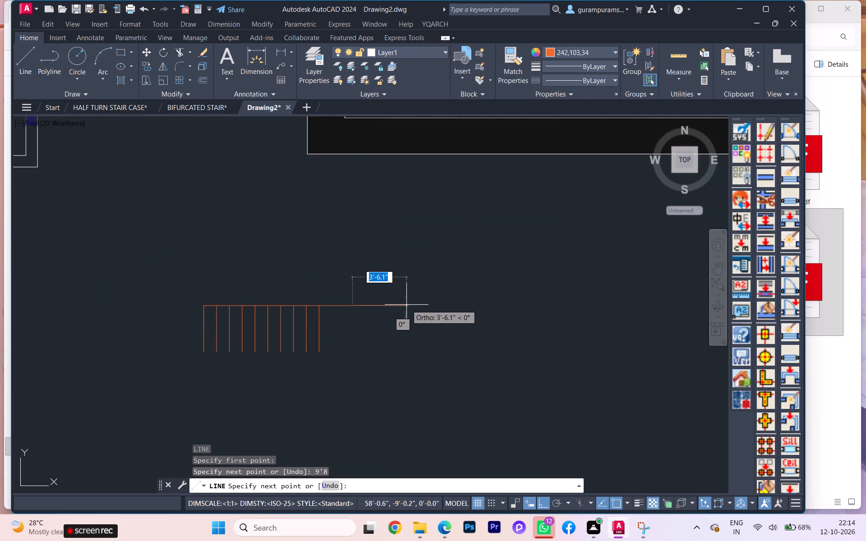
pyautogui.press('Return')
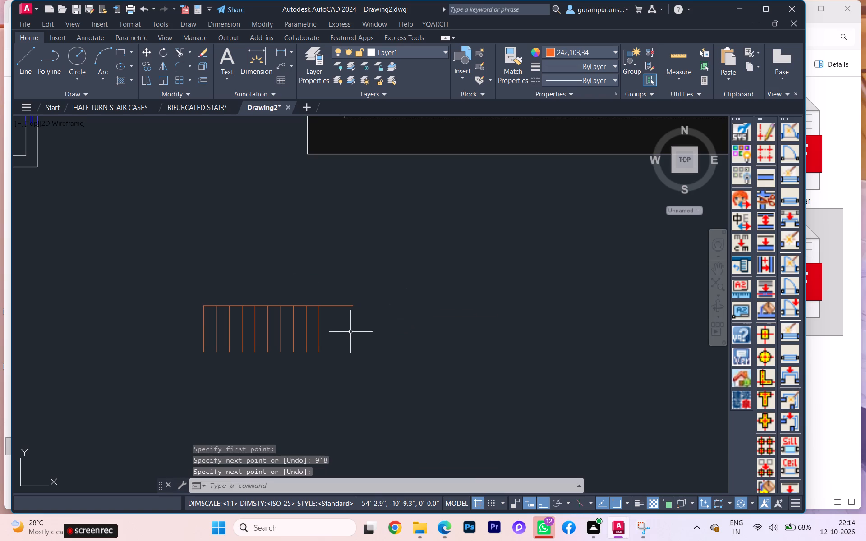
# Check the distance from the easternmost tread line to the horizontal line's east end with a temporary linear dimension.
pyautogui.scroll(2, 346, 331)
pyautogui.click(283, 57)
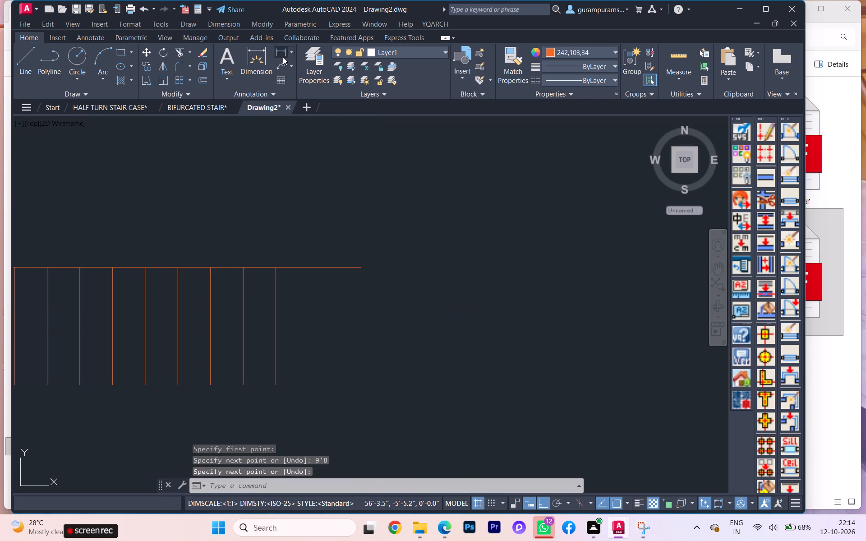
pyautogui.click(276, 268)
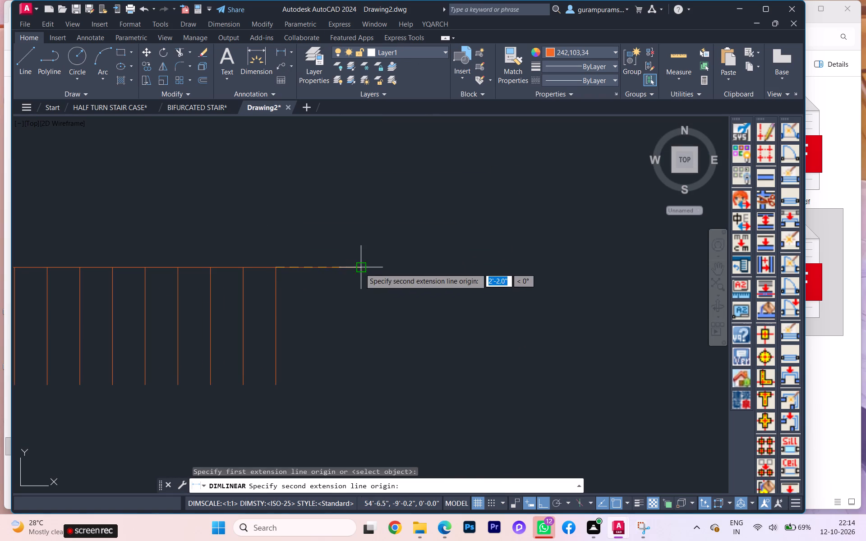
pyautogui.click(366, 268)
pyautogui.press('Escape')
# Move the 9'8" horizontal line east by one tread so it starts at the second tread line from the west.
pyautogui.scroll(-1, 363, 278)
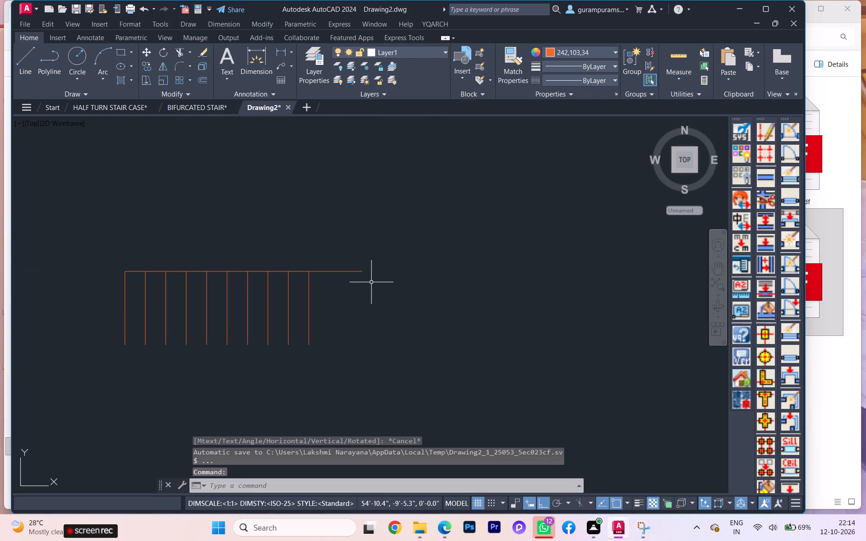
pyautogui.scroll(-1, 373, 284)
pyautogui.scroll(1, 250, 266)
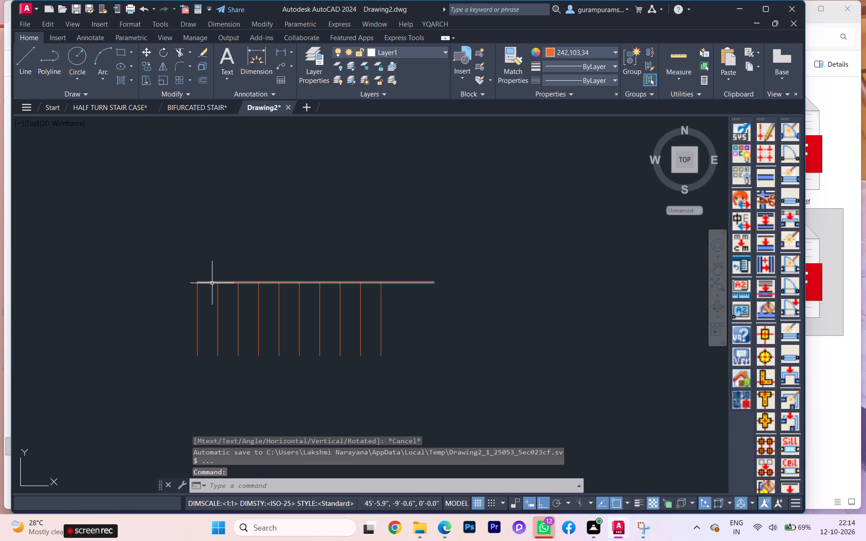
pyautogui.click(212, 283)
pyautogui.scroll(2, 212, 283)
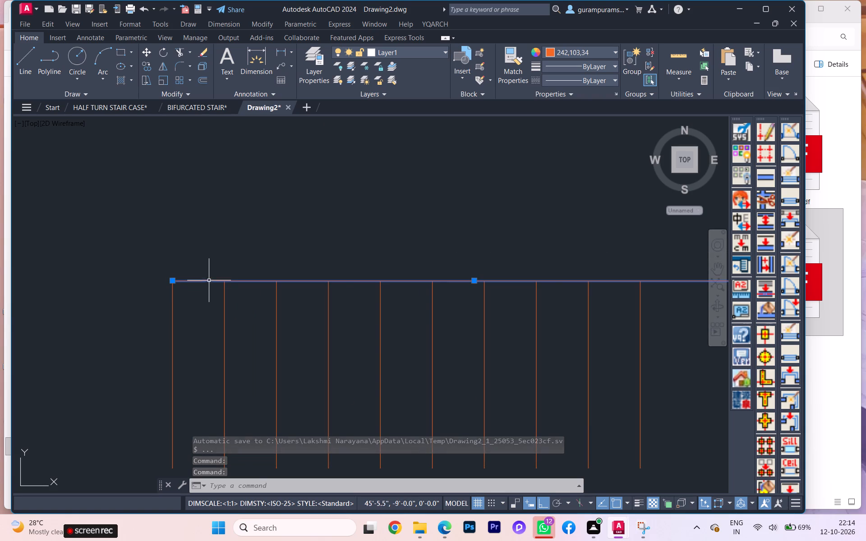
pyautogui.press('m')
pyautogui.press('Return')
pyautogui.scroll(-4, 23, 301)
pyautogui.scroll(2, 19, 301)
pyautogui.scroll(-1, 19, 301)
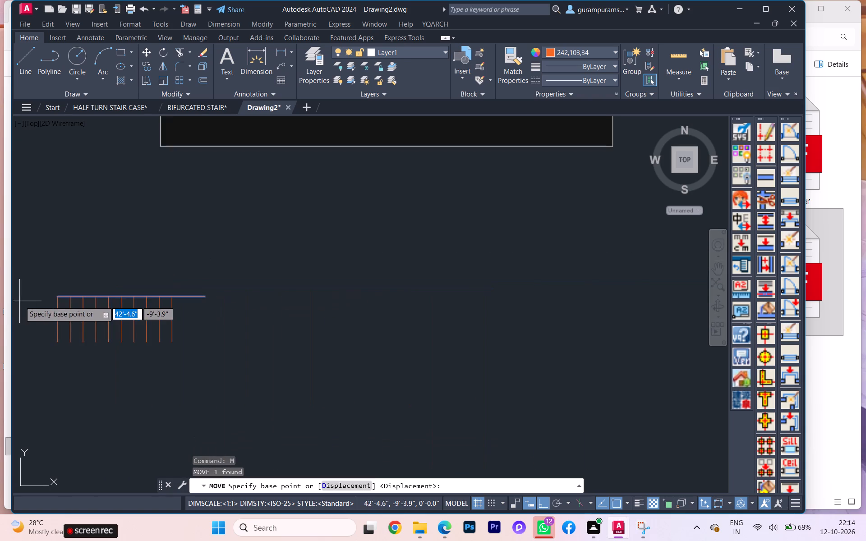
pyautogui.scroll(-2, 25, 301)
pyautogui.scroll(-1, 111, 297)
pyautogui.scroll(4, 132, 238)
pyautogui.scroll(2, 200, 225)
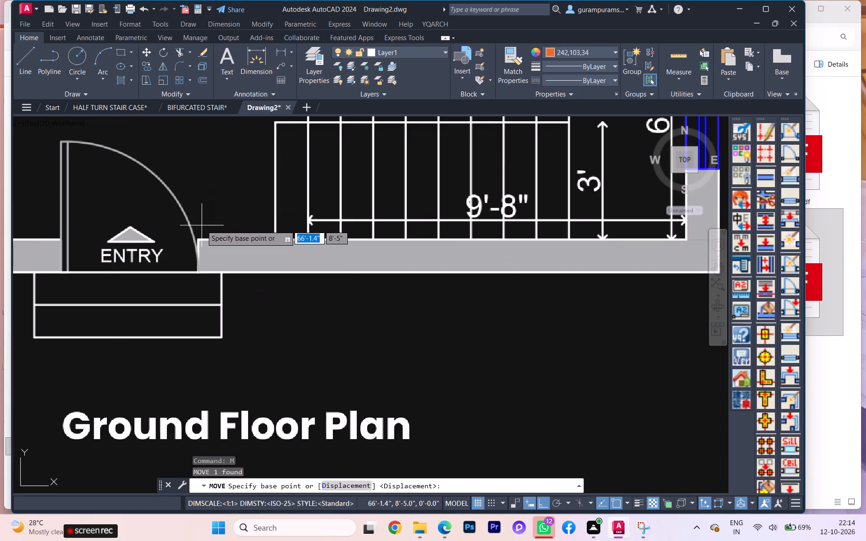
pyautogui.scroll(-3, 205, 229)
pyautogui.scroll(-1, 336, 244)
pyautogui.moveTo(359, 244); pyautogui.dragTo(489, 215, button='middle')
pyautogui.scroll(3, 179, 359)
pyautogui.scroll(-1, 193, 391)
pyautogui.scroll(2, 198, 401)
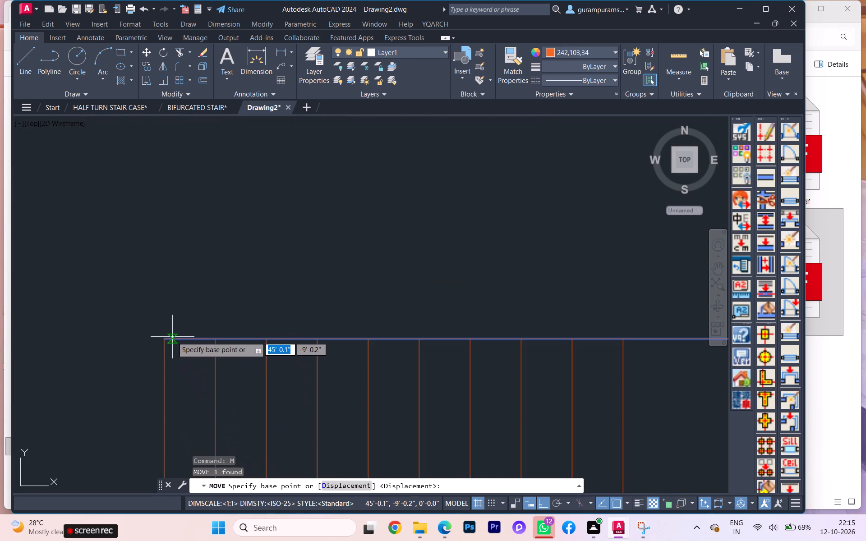
pyautogui.click(167, 339)
pyautogui.click(213, 339)
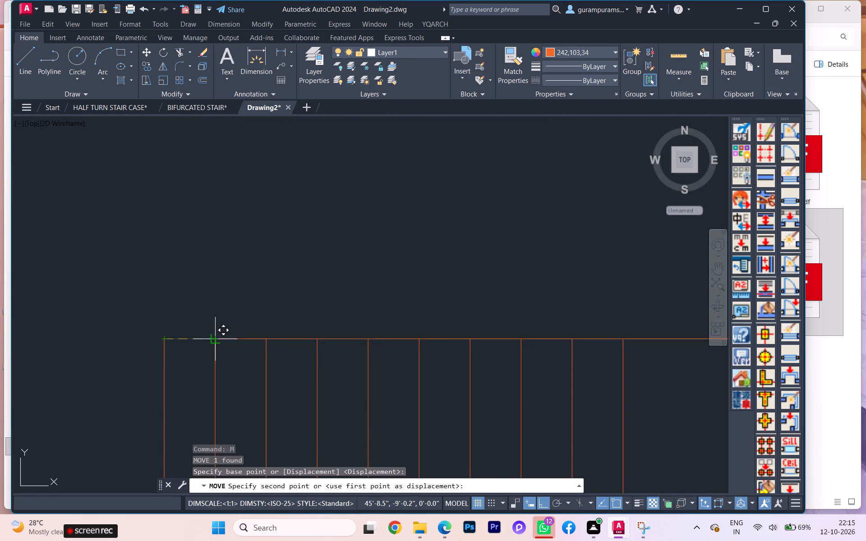
# Compare the drawn stair lines with the staircase in the Ground Floor Plan reference.
pyautogui.scroll(-3, 219, 335)
pyautogui.scroll(1, 341, 351)
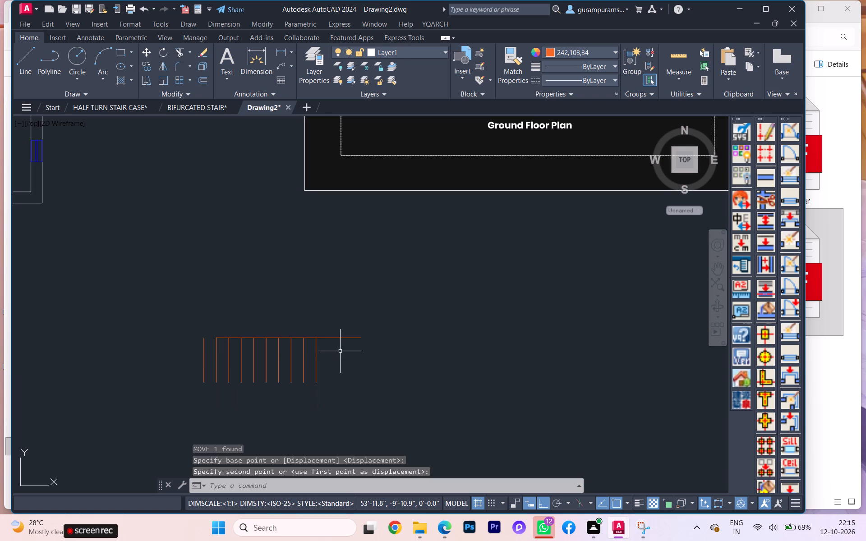
pyautogui.scroll(-1, 336, 356)
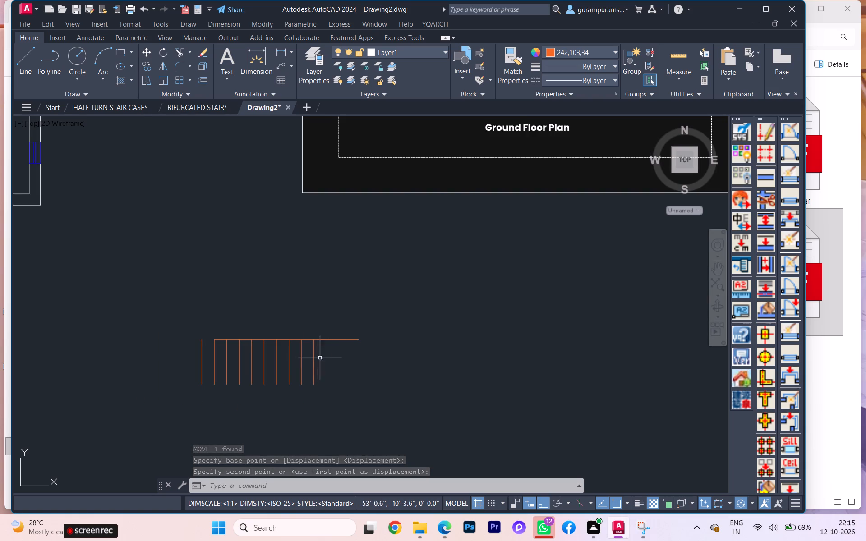
pyautogui.scroll(-1, 316, 358)
pyautogui.scroll(2, 509, 174)
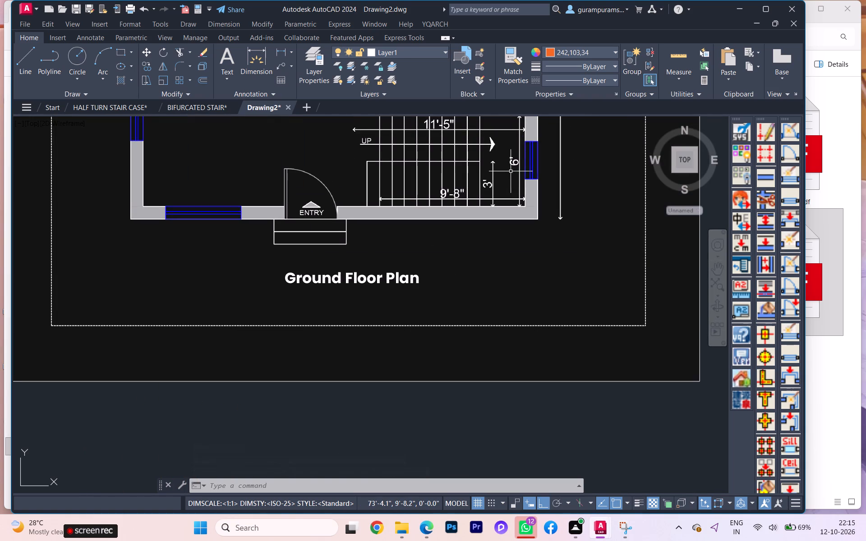
pyautogui.scroll(-1, 418, 309)
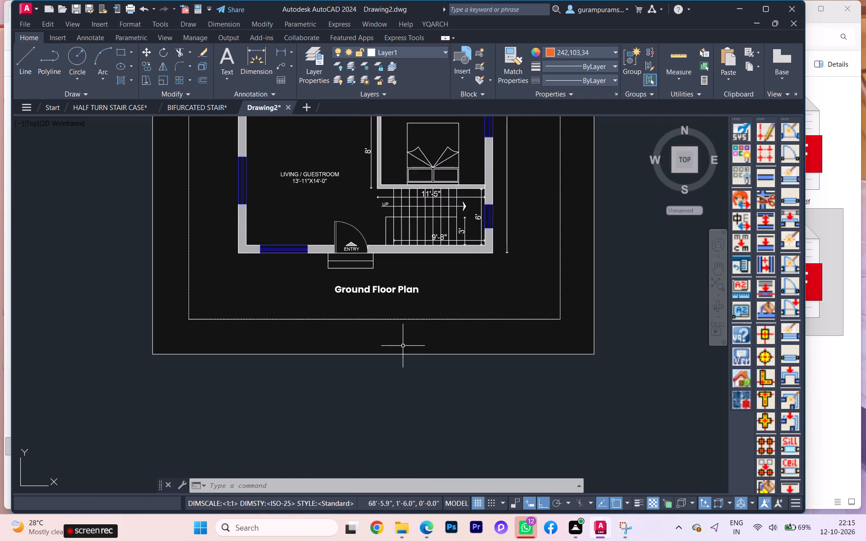
# Mirror the nine stair tread lines upward about the horizontal line at their upper ends, keeping the originals.
pyautogui.moveTo(397, 358); pyautogui.dragTo(415, 308, button='middle')
pyautogui.scroll(-2, 412, 323)
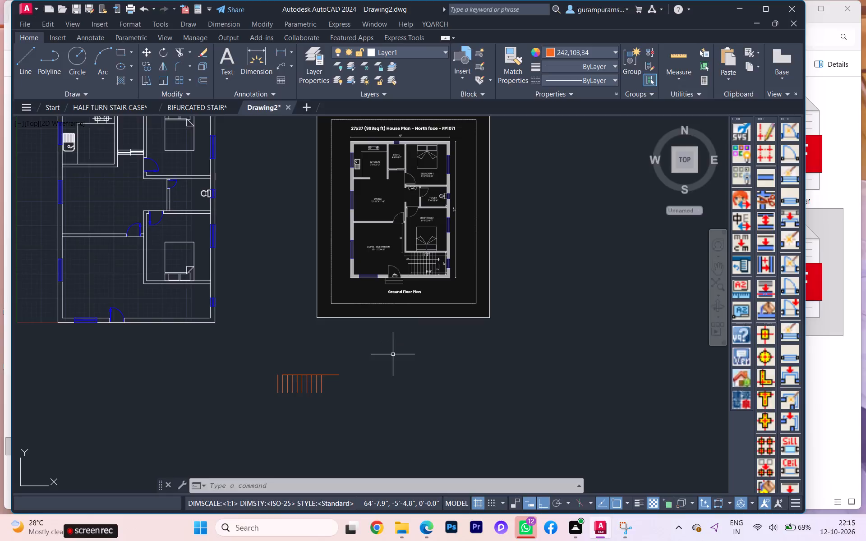
pyautogui.scroll(2, 329, 379)
pyautogui.click(320, 386)
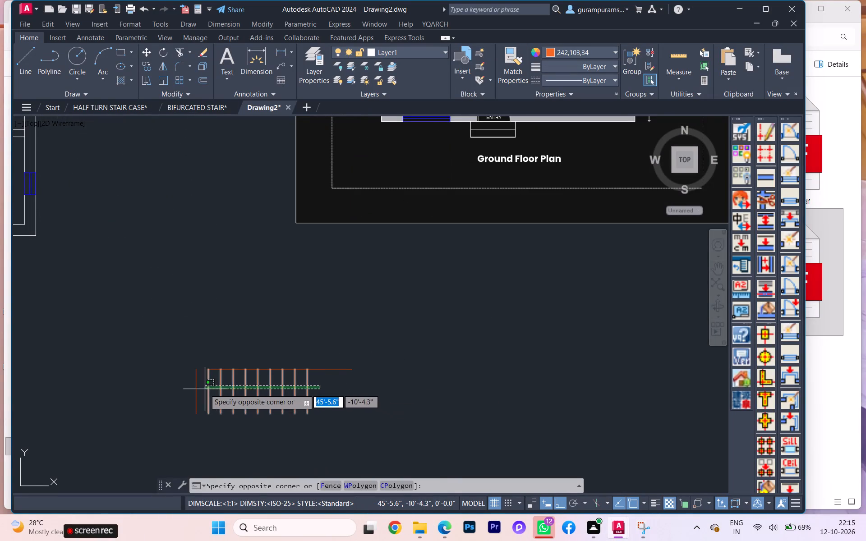
pyautogui.click(205, 389)
pyautogui.click(166, 63)
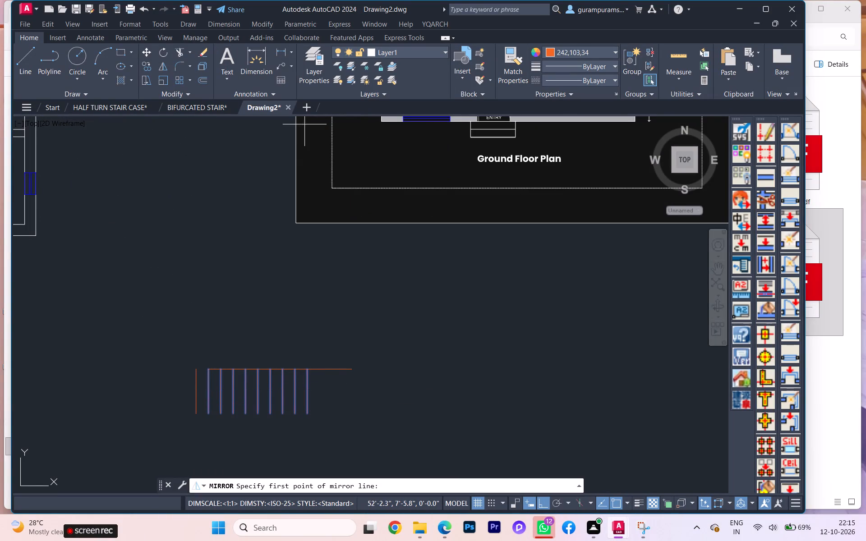
pyautogui.scroll(1, 295, 341)
pyautogui.scroll(-2, 298, 346)
pyautogui.click(300, 370)
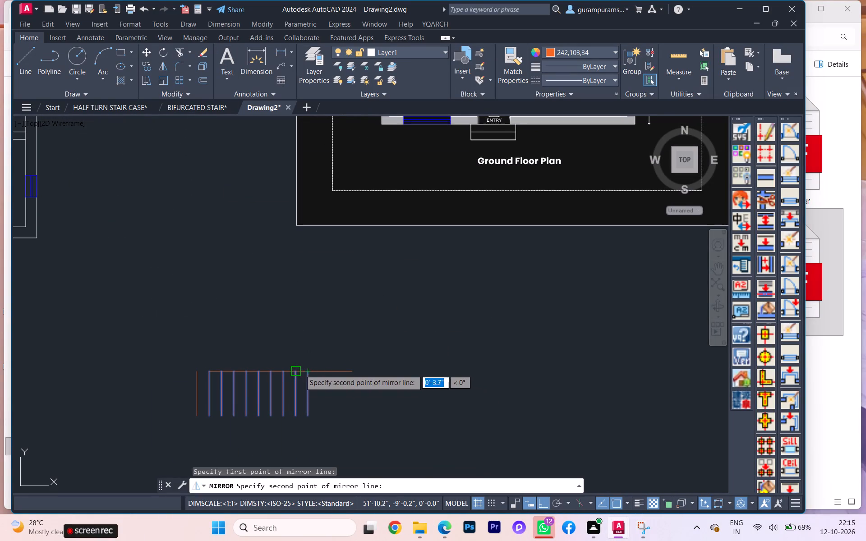
pyautogui.click(212, 370)
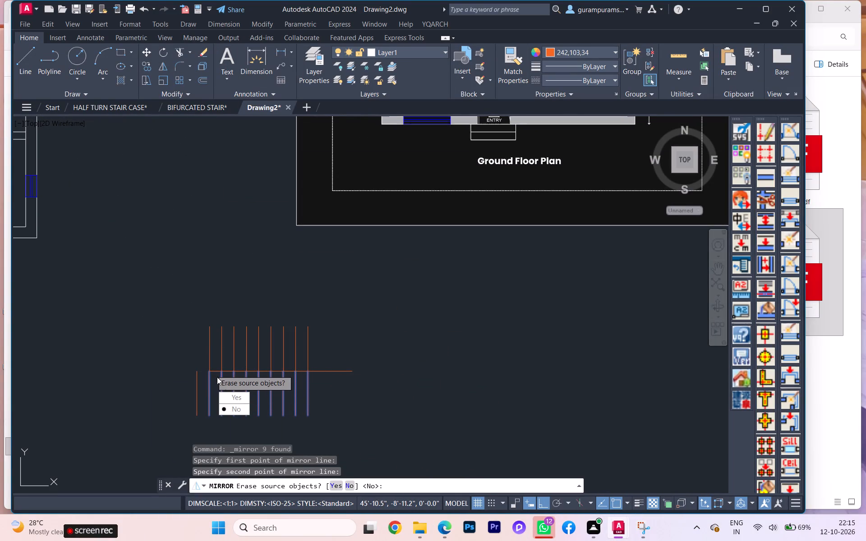
pyautogui.moveTo(228, 406); pyautogui.dragTo(212, 370)
pyautogui.press('Escape')
# Extend the horizontal line between the two stair flights to meet the outermost tread line of the lower flight.
pyautogui.scroll(-1, 200, 350)
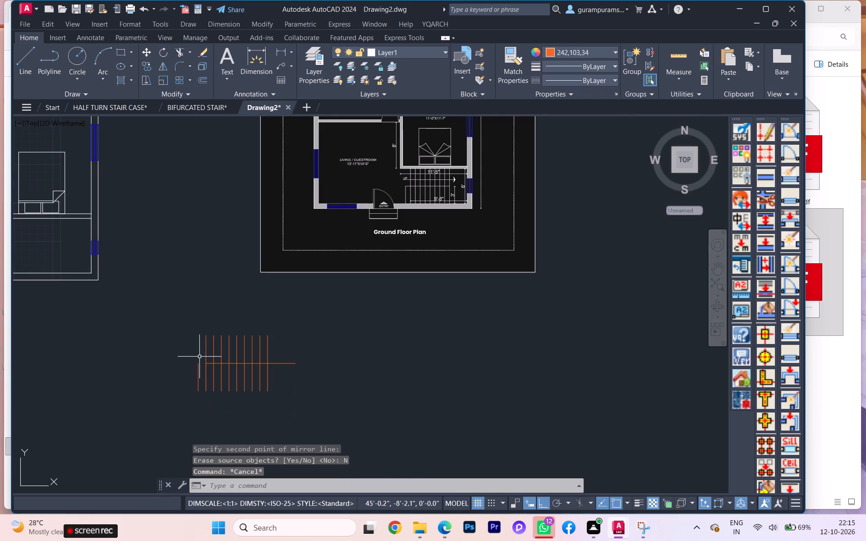
pyautogui.scroll(2, 199, 359)
pyautogui.scroll(-1, 200, 363)
pyautogui.press('e')
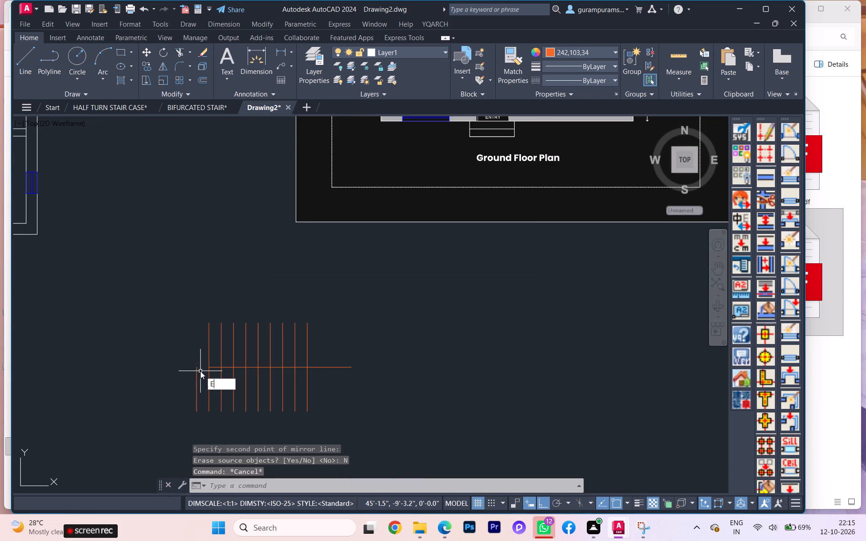
pyautogui.press('x')
pyautogui.click(256, 396)
pyautogui.click(215, 367)
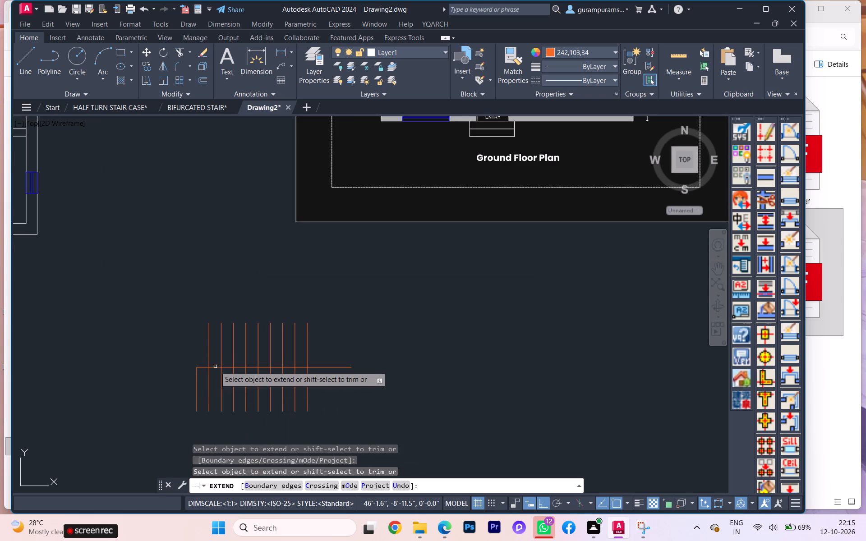
pyautogui.press('Escape')
# Draw the staircase outline with a 10'-6" upper edge, a 6' landing-side edge and a 10'-6" lower edge.
pyautogui.scroll(-1, 198, 375)
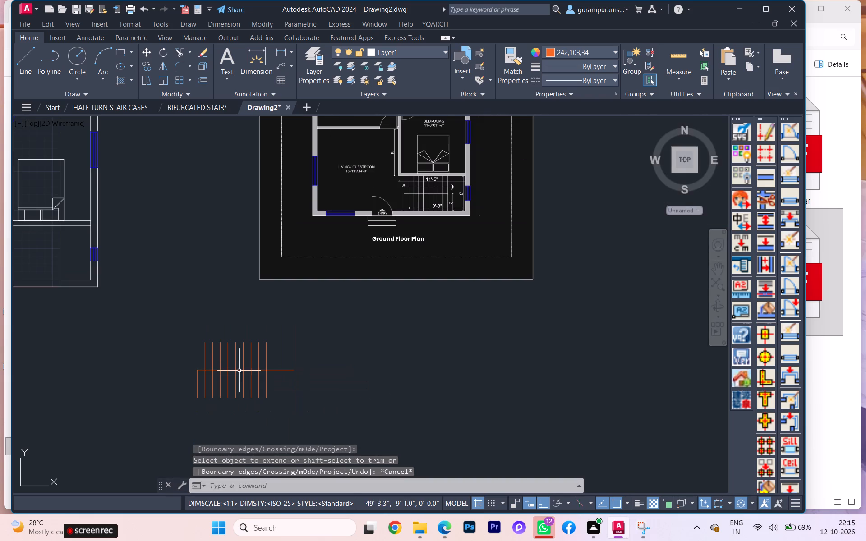
pyautogui.scroll(1, 195, 347)
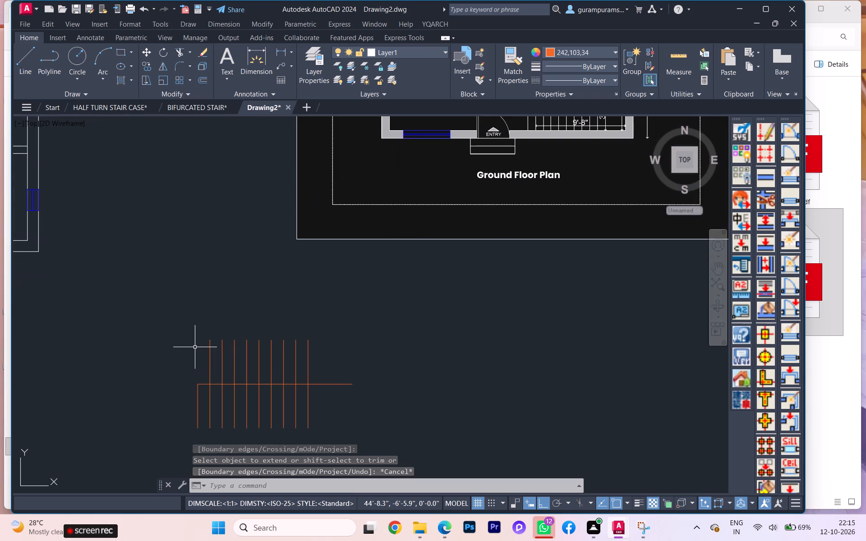
pyautogui.press('l')
pyautogui.press('Return')
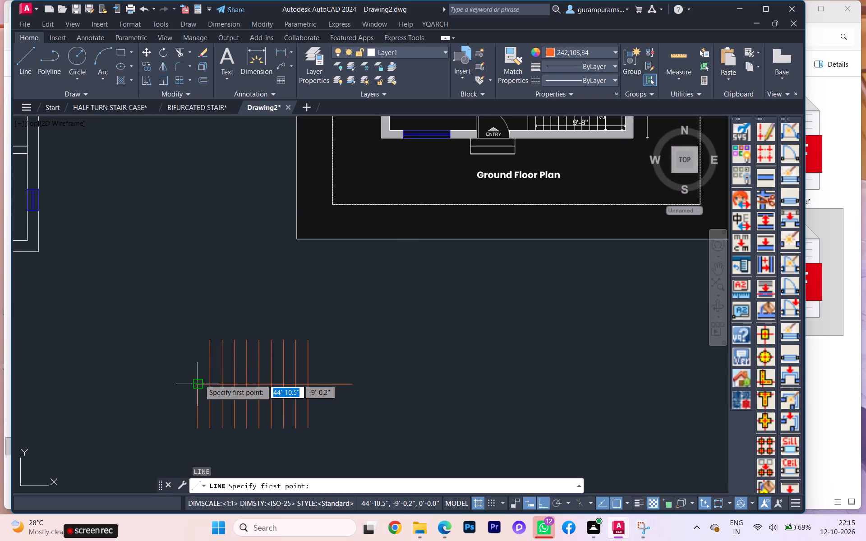
pyautogui.click(198, 340)
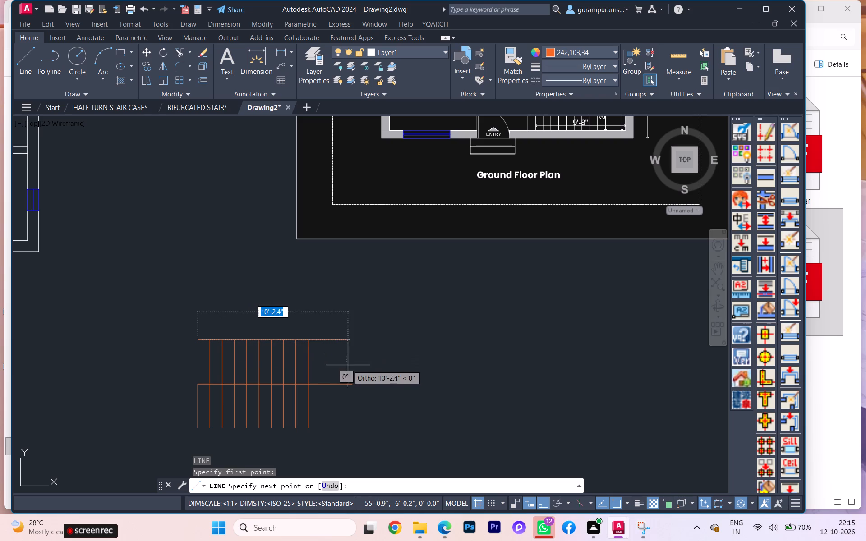
pyautogui.click(352, 339)
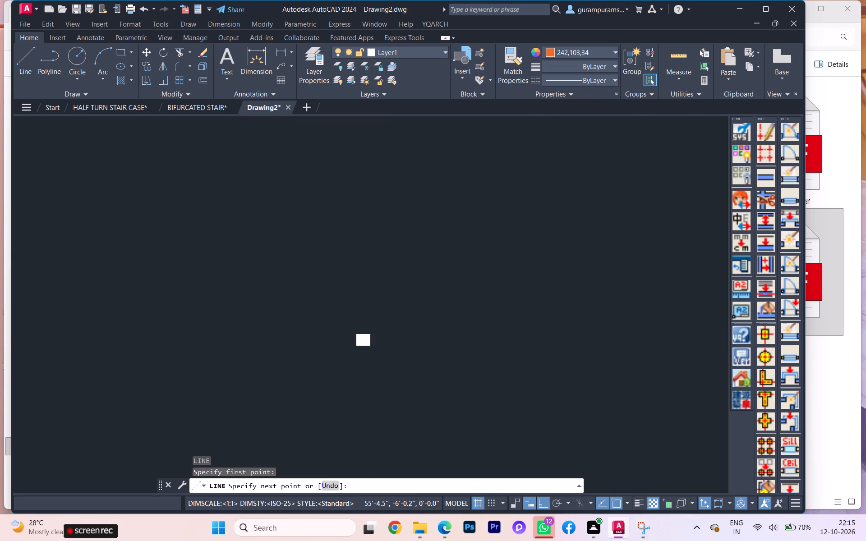
pyautogui.scroll(-2, 355, 375)
pyautogui.moveTo(355, 375); pyautogui.dragTo(354, 343, button='middle')
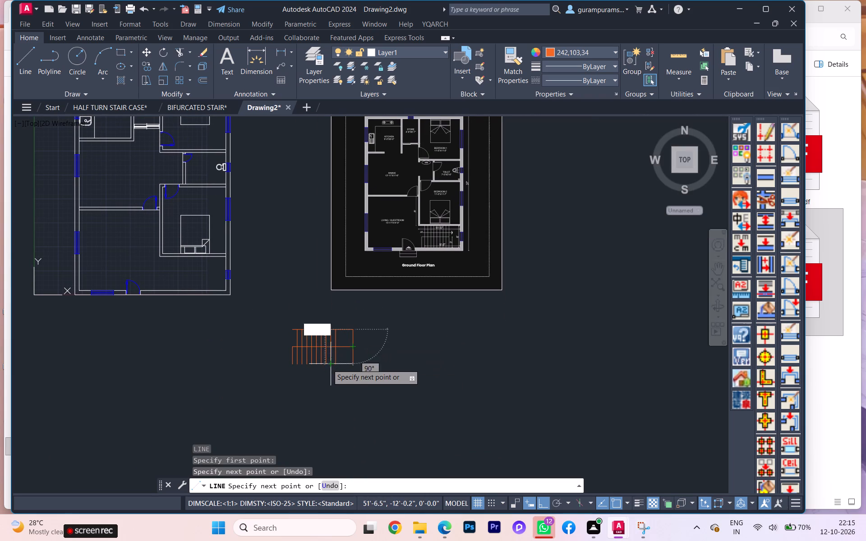
pyautogui.scroll(2, 351, 362)
pyautogui.scroll(-1, 351, 362)
pyautogui.scroll(1, 351, 363)
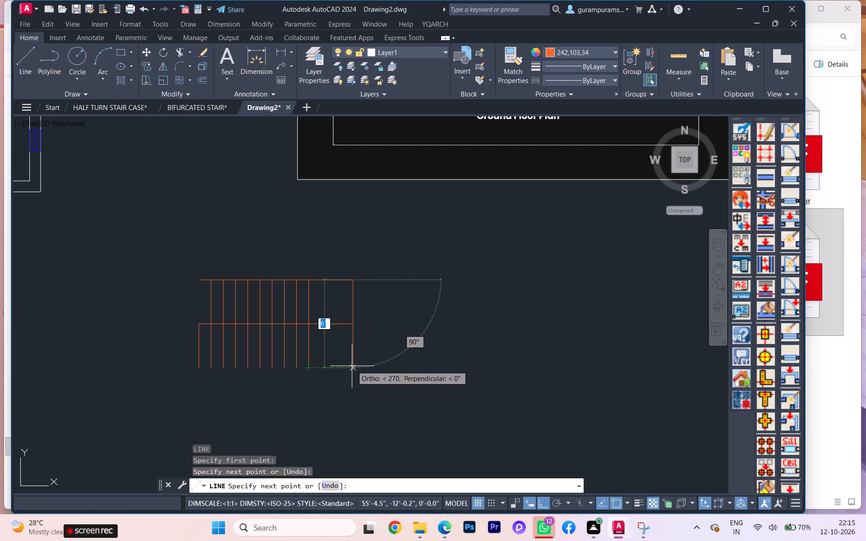
pyautogui.click(353, 368)
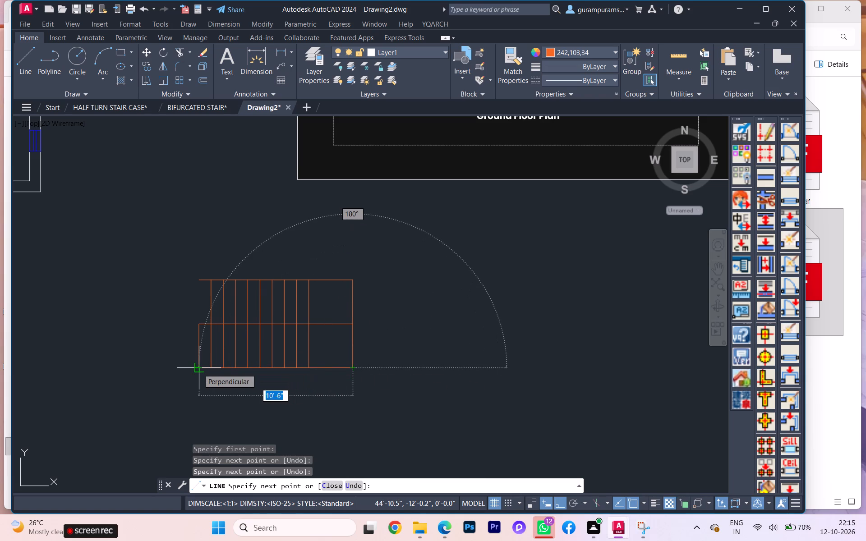
pyautogui.click(198, 369)
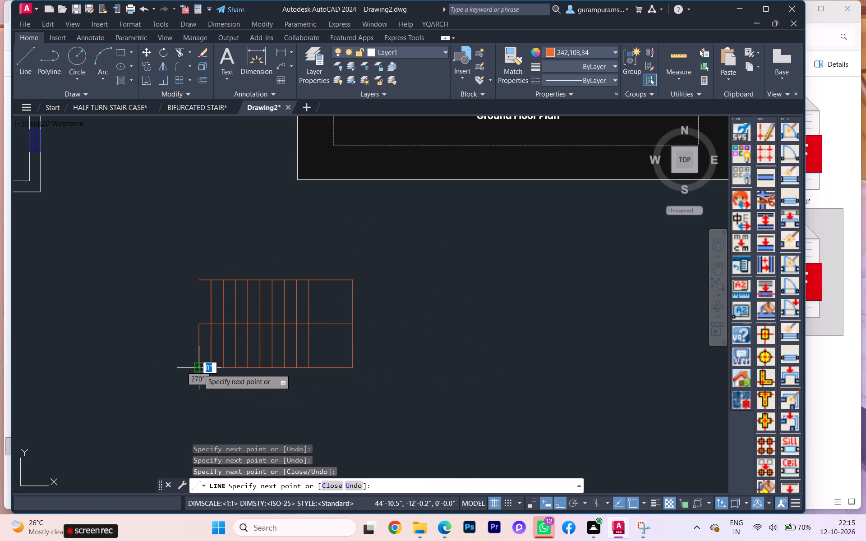
pyautogui.scroll(2, 201, 373)
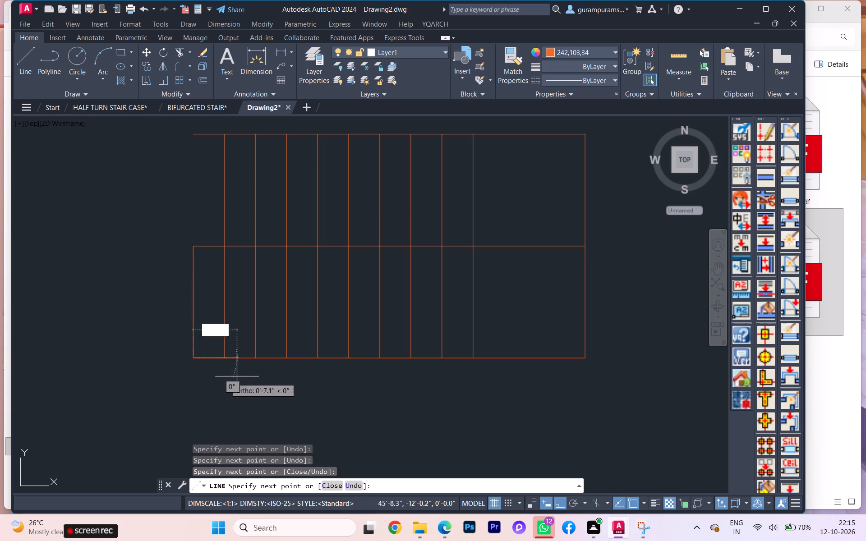
pyautogui.press('Escape')
# Draw a horizontal direction line about 8'-6" long through the upper flight, following the reference plan's staircase.
pyautogui.scroll(-2, 180, 367)
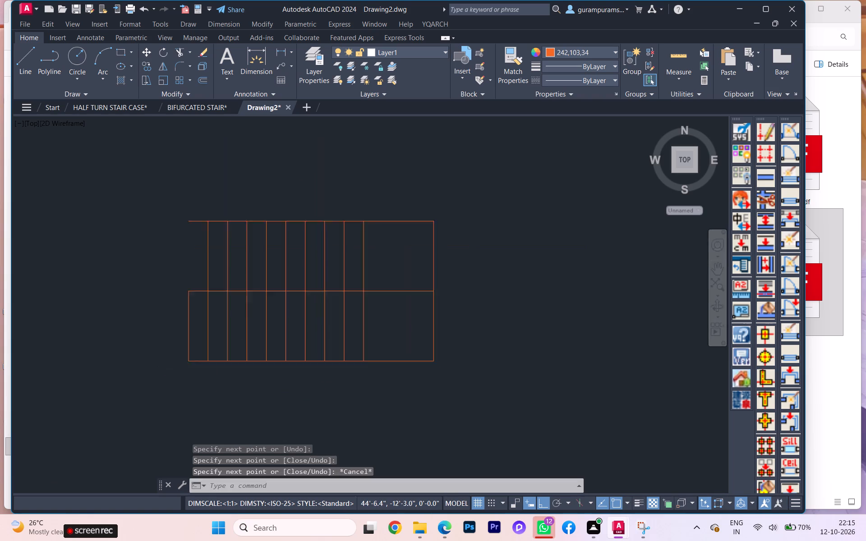
pyautogui.scroll(-2, 180, 367)
pyautogui.scroll(2, 311, 272)
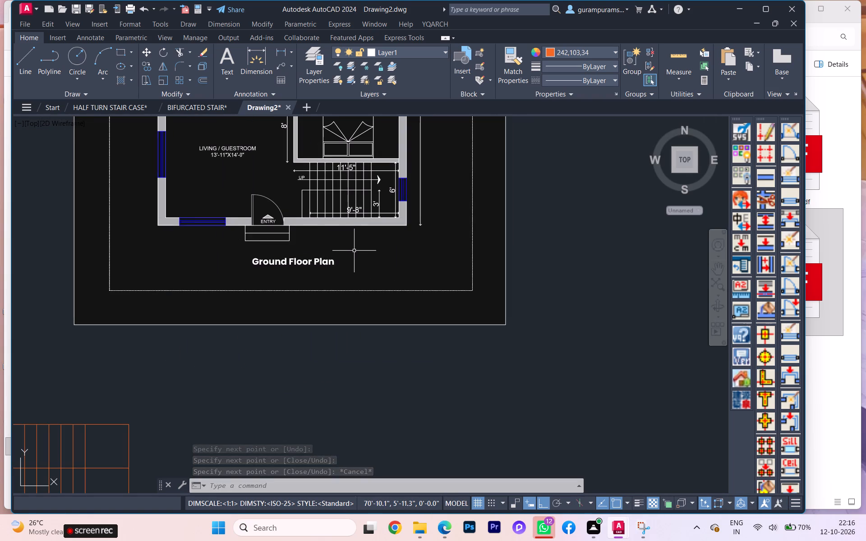
pyautogui.scroll(-1, 356, 248)
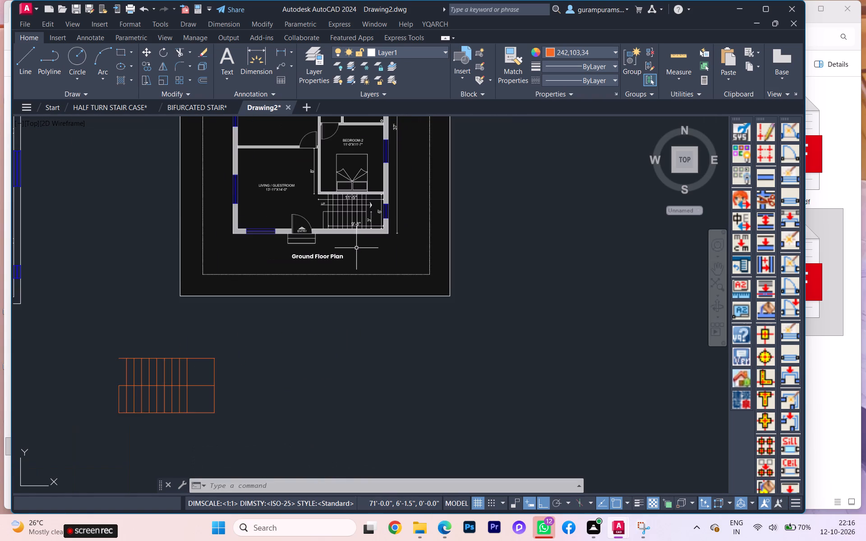
pyautogui.moveTo(362, 237); pyautogui.dragTo(369, 229, button='middle')
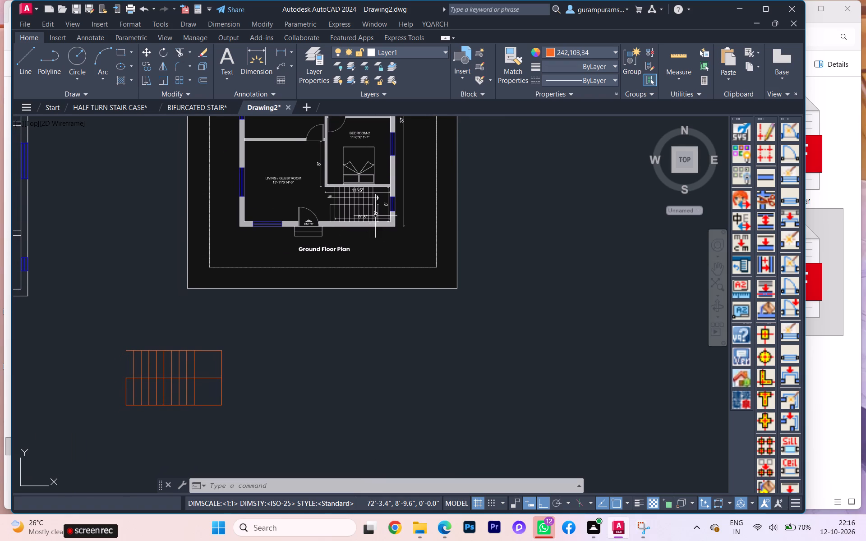
pyautogui.scroll(1, 375, 216)
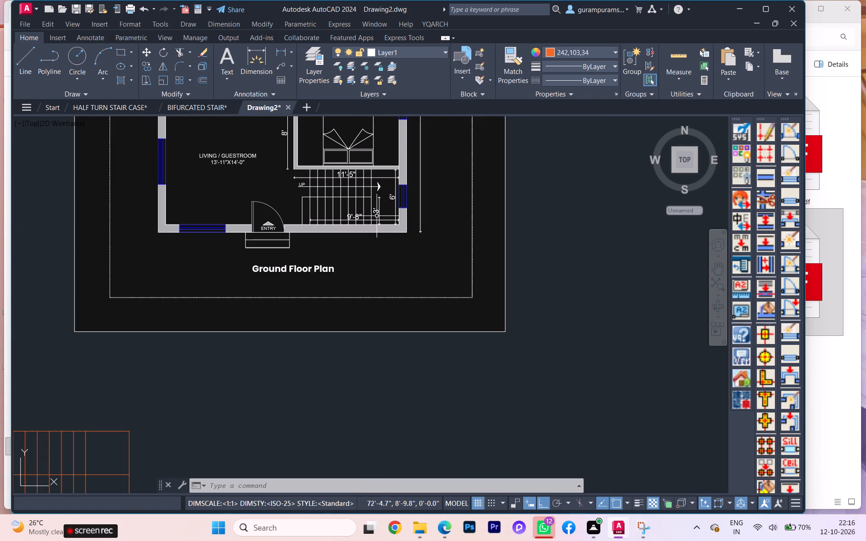
pyautogui.moveTo(318, 322); pyautogui.dragTo(355, 289, button='middle')
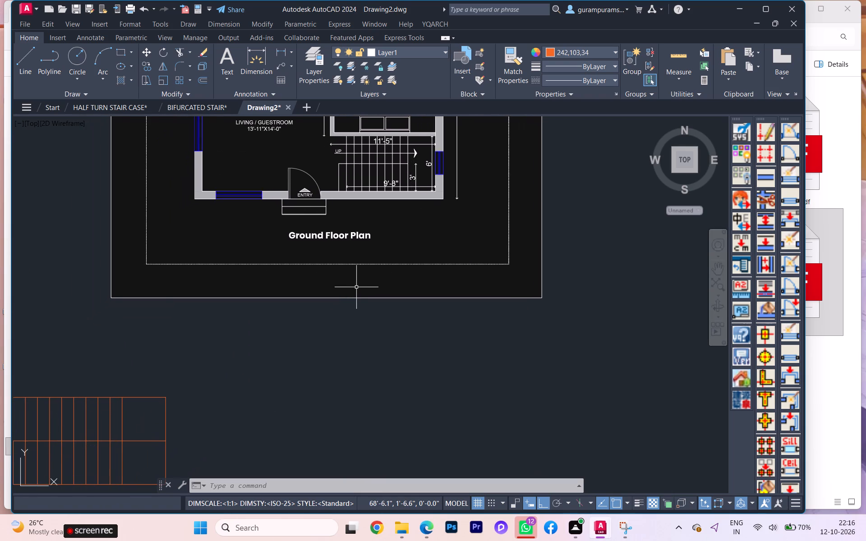
pyautogui.scroll(-1, 360, 286)
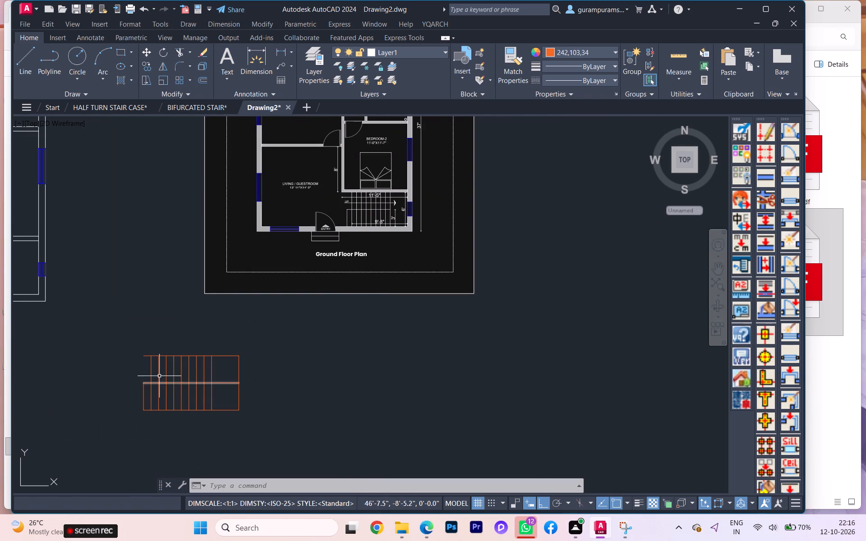
pyautogui.scroll(2, 159, 374)
pyautogui.press('l')
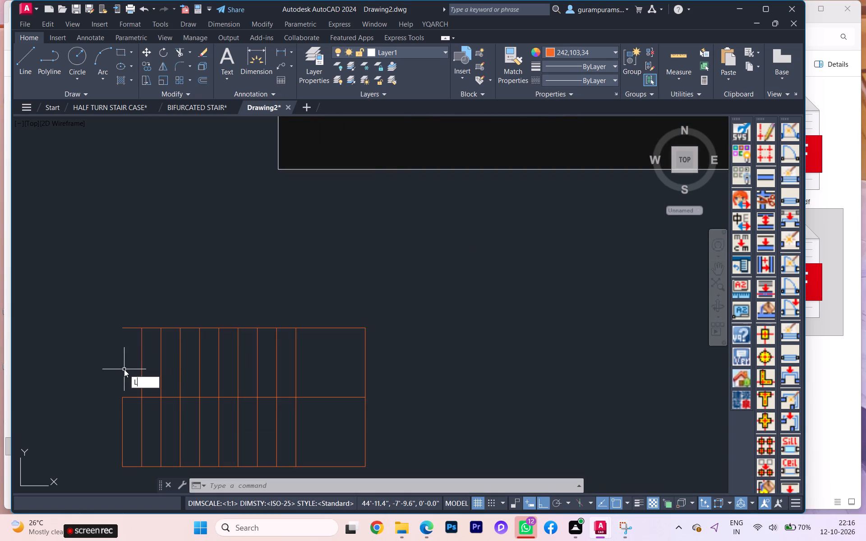
pyautogui.press('Return')
pyautogui.click(119, 368)
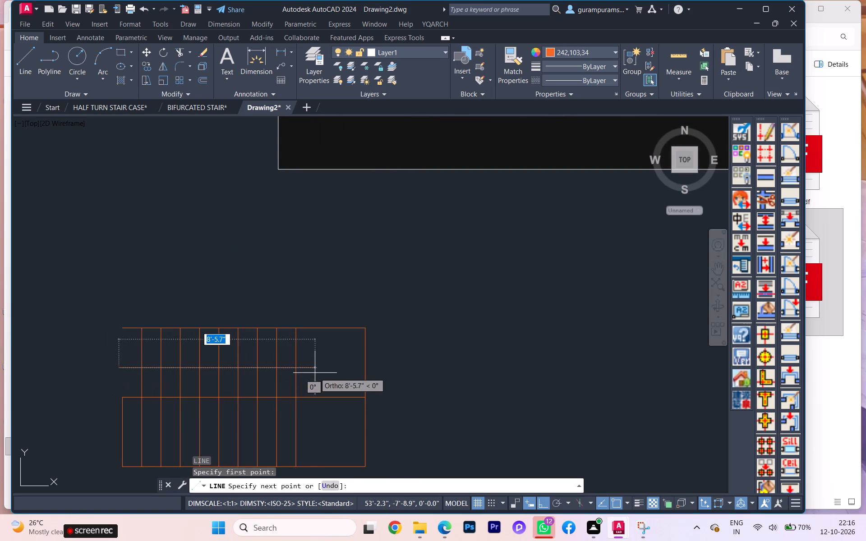
pyautogui.click(315, 373)
pyautogui.press('Escape')
# With Ortho off, draw a closed four-line notched arrowhead at the direction line's landing end, its rear corners on the last tread line.
pyautogui.scroll(-3, 310, 375)
pyautogui.scroll(1, 401, 223)
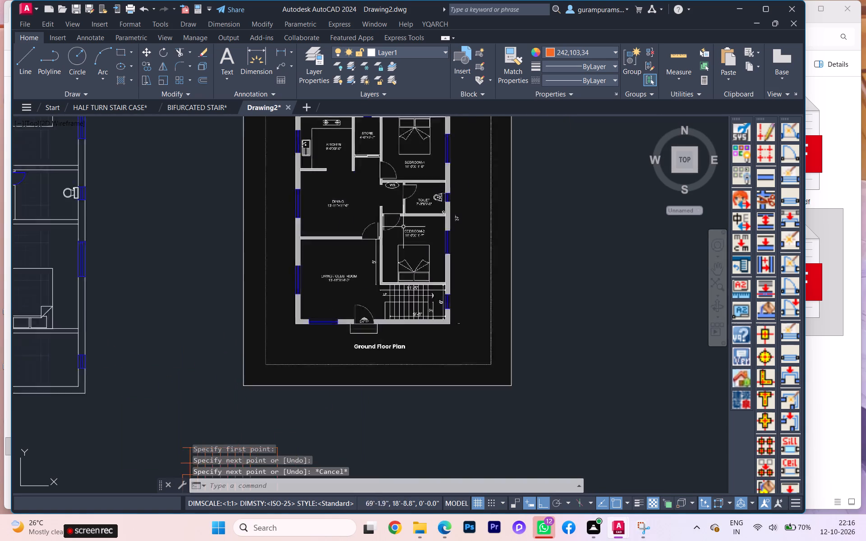
pyautogui.scroll(1, 404, 229)
pyautogui.scroll(-2, 398, 335)
pyautogui.moveTo(398, 335); pyautogui.dragTo(393, 281, button='middle')
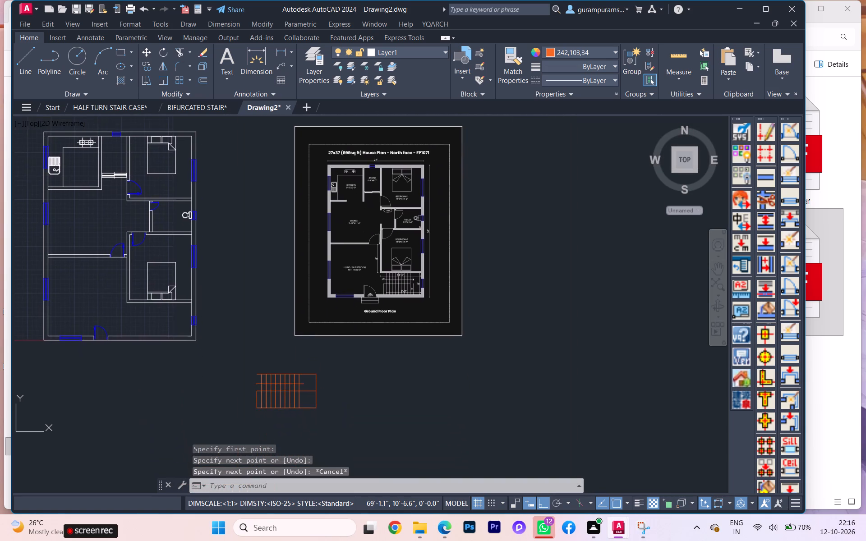
pyautogui.scroll(2, 321, 373)
pyautogui.scroll(-2, 321, 373)
pyautogui.scroll(2, 321, 373)
pyautogui.press('l')
pyautogui.press('Return')
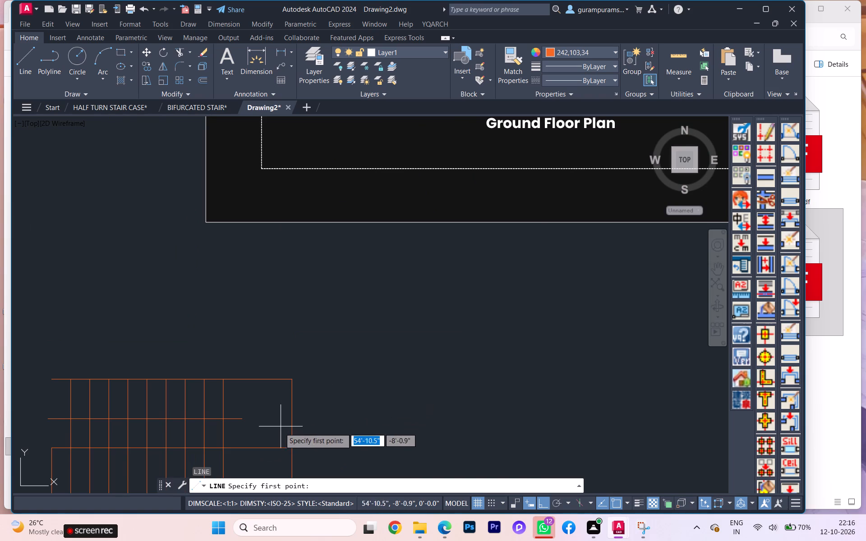
pyautogui.scroll(-1, 276, 430)
pyautogui.moveTo(276, 430); pyautogui.dragTo(278, 417, button='middle')
pyautogui.scroll(3, 258, 418)
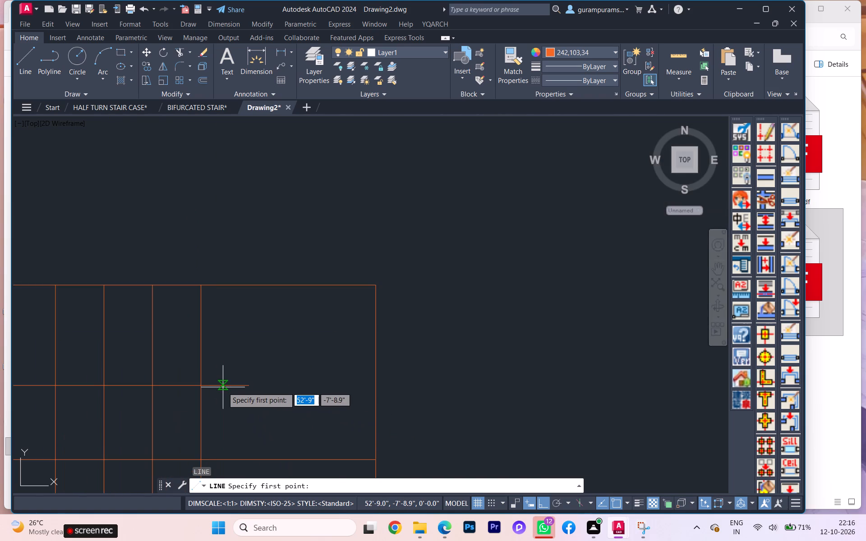
pyautogui.click(223, 387)
pyautogui.press('F9')
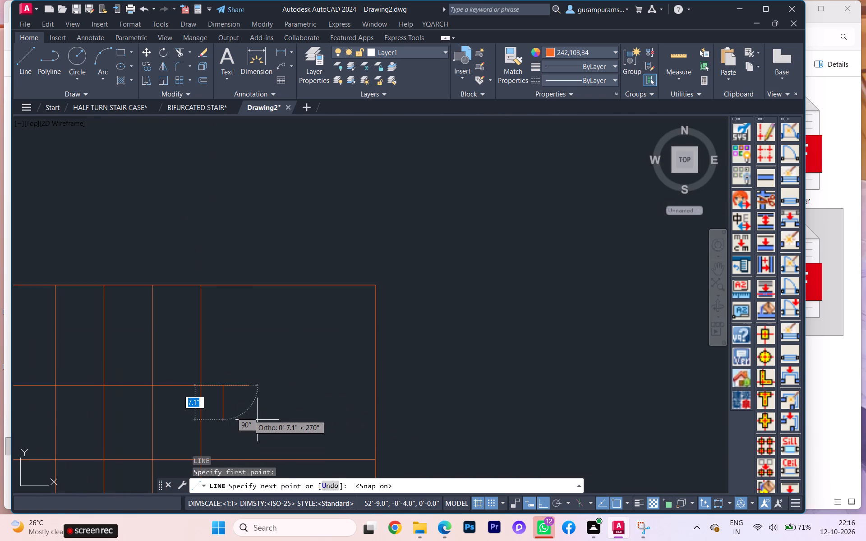
pyautogui.press('F8')
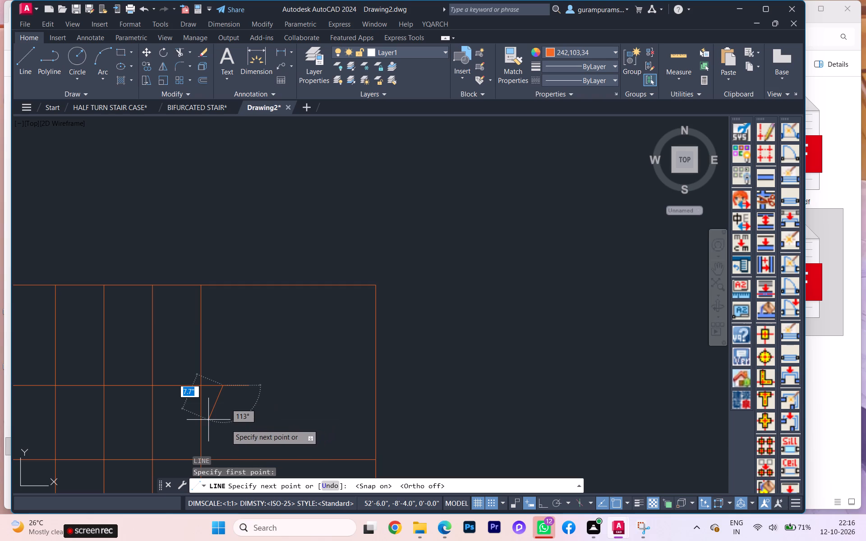
pyautogui.press('F9')
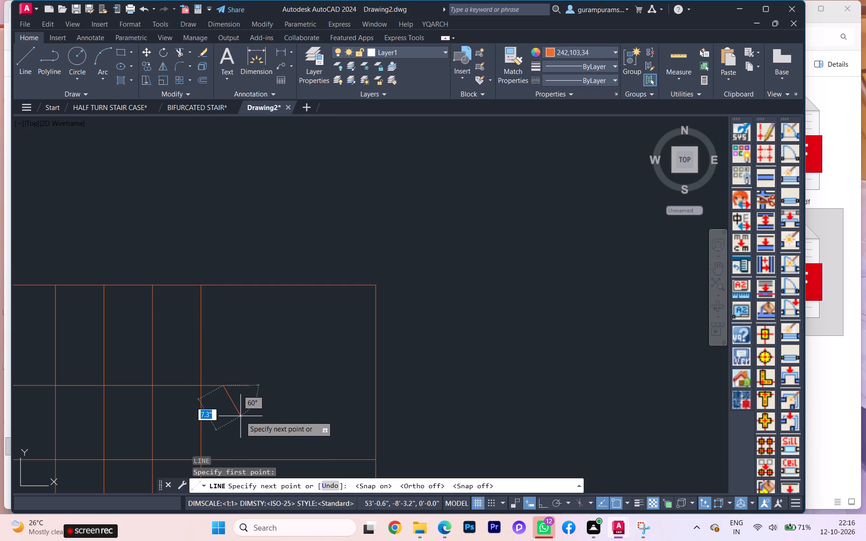
pyautogui.scroll(-2, 238, 422)
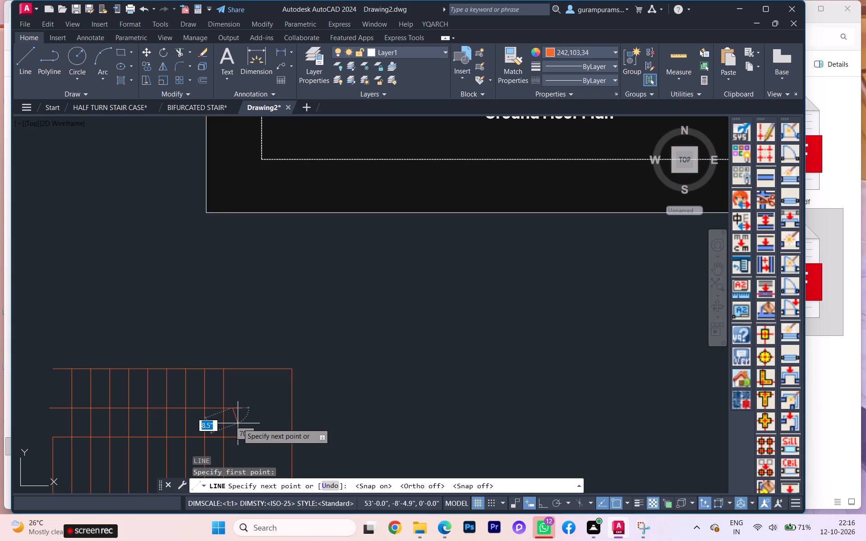
pyautogui.scroll(-1, 249, 422)
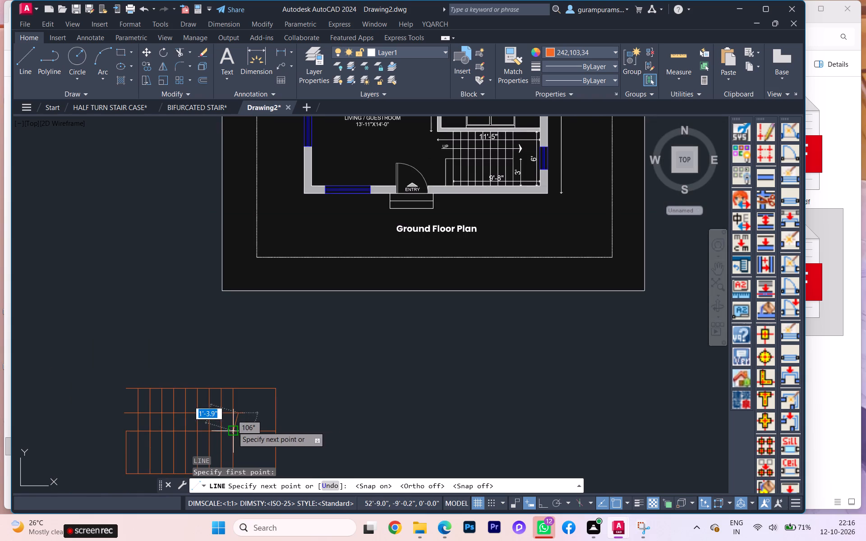
pyautogui.scroll(1, 232, 426)
pyautogui.click(237, 421)
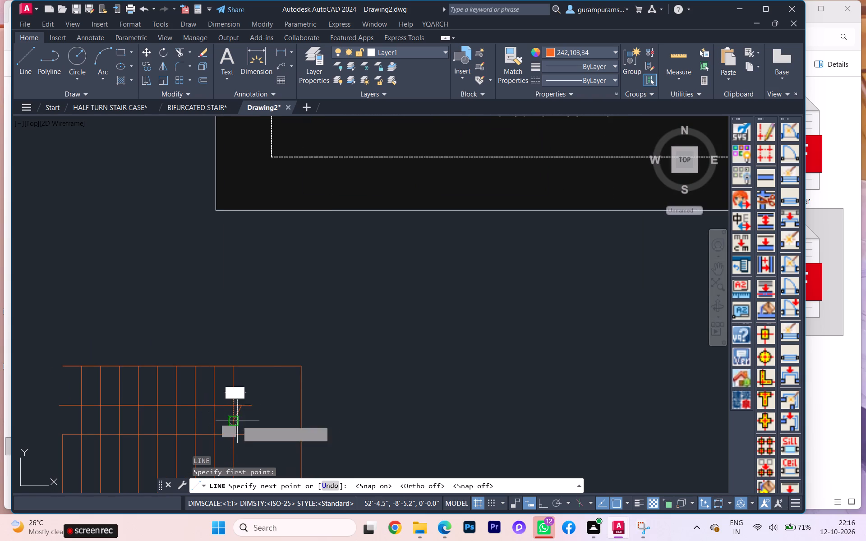
pyautogui.click(259, 405)
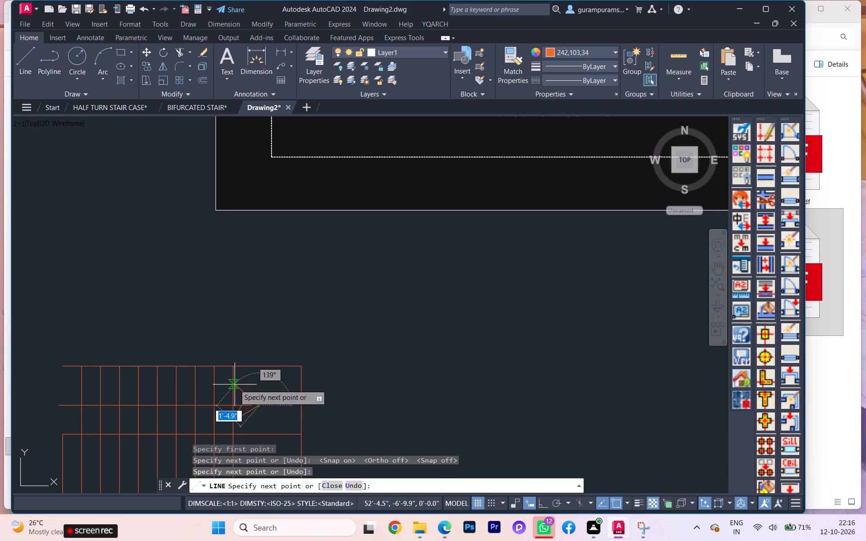
pyautogui.click(234, 388)
pyautogui.click(242, 403)
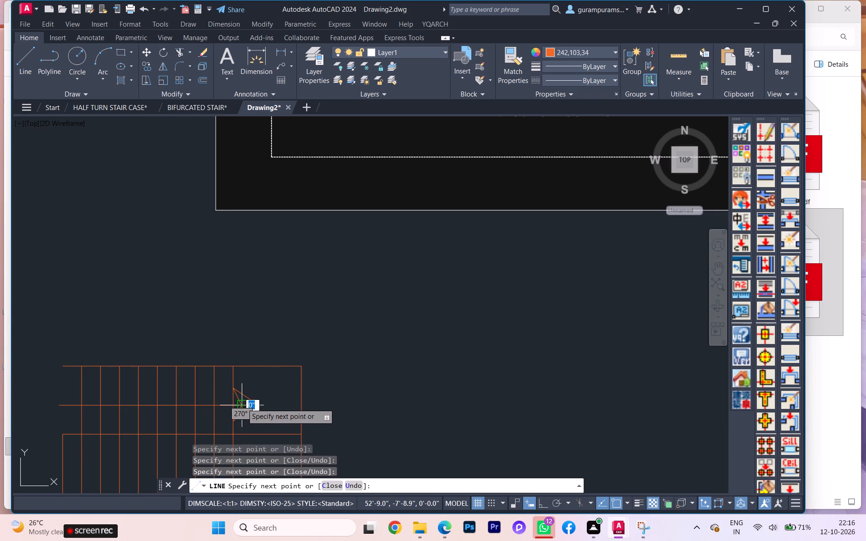
pyautogui.press('Escape')
# Join the four arrowhead lines into one closed polyline.
pyautogui.scroll(2, 243, 406)
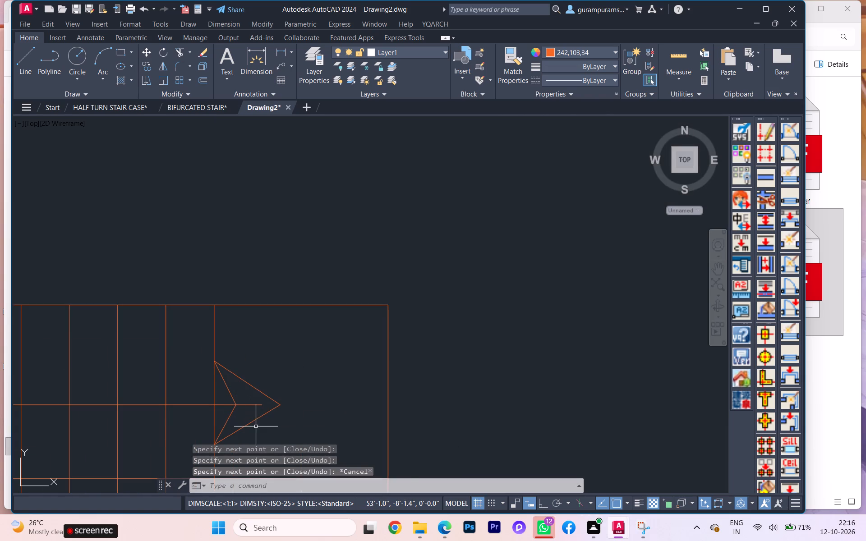
pyautogui.click(256, 426)
pyautogui.click(234, 379)
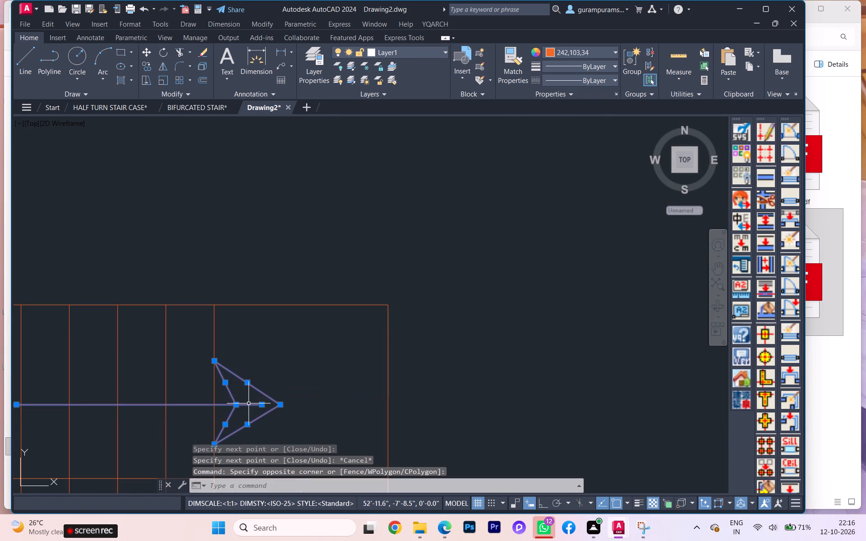
pyautogui.press('j')
pyautogui.click(276, 429)
# Fill the inside of the arrowhead with a solid hatch.
pyautogui.click(271, 412)
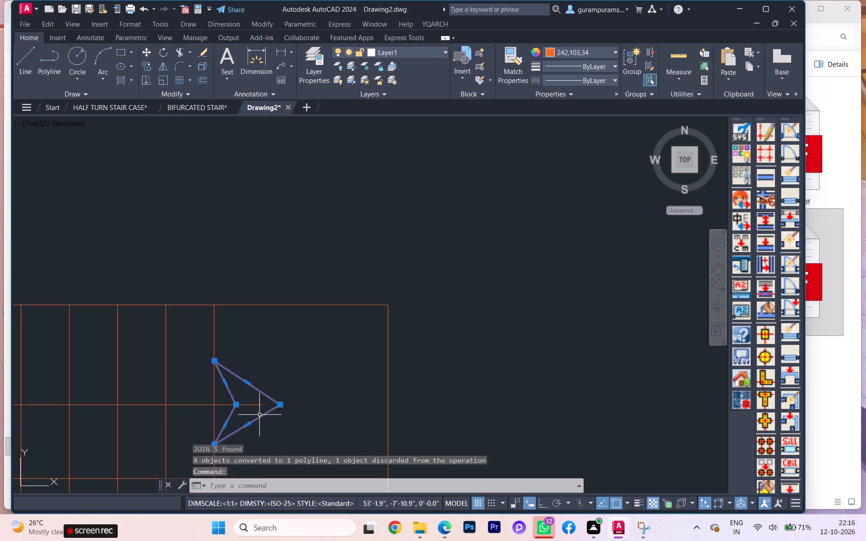
pyautogui.press('h')
pyautogui.press('Return')
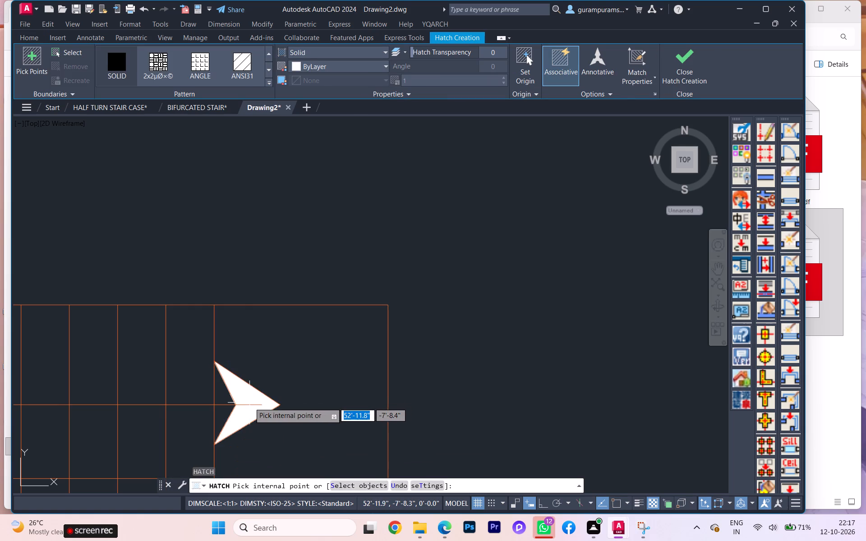
pyautogui.click(249, 403)
pyautogui.scroll(-2, 267, 387)
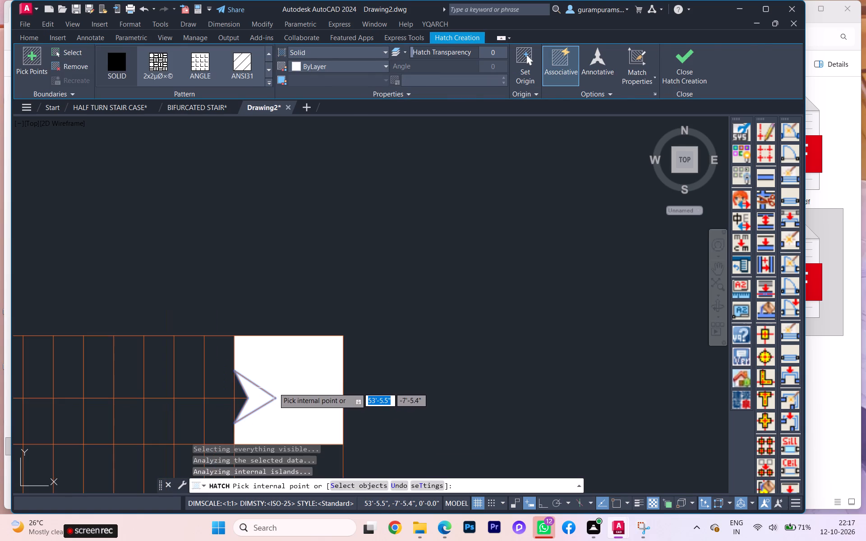
pyautogui.press('Escape')
# Group the arrowhead's solid fill with the horizontal direction line.
pyautogui.scroll(-1, 261, 392)
pyautogui.click(257, 396)
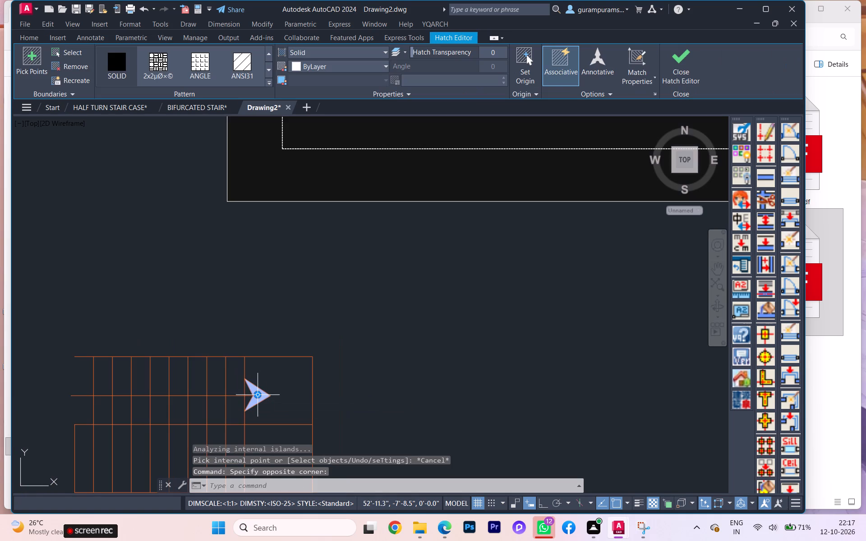
pyautogui.click(235, 396)
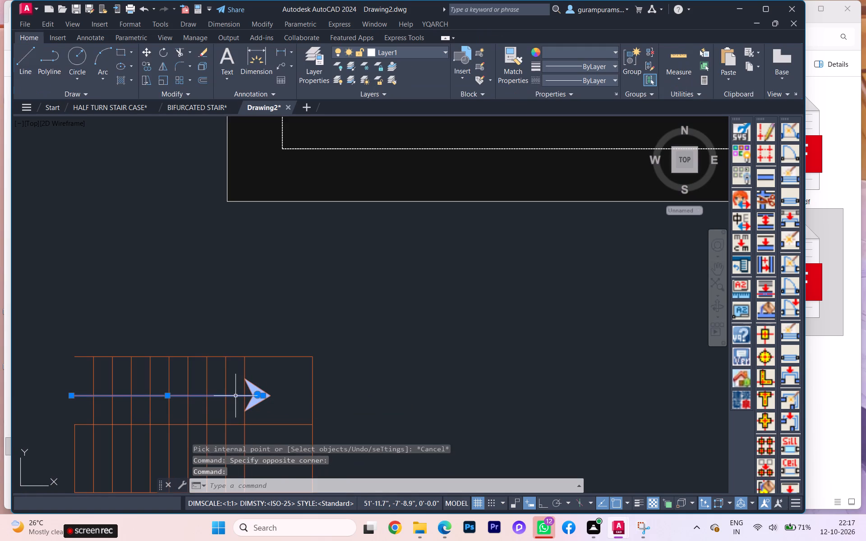
pyautogui.press('g')
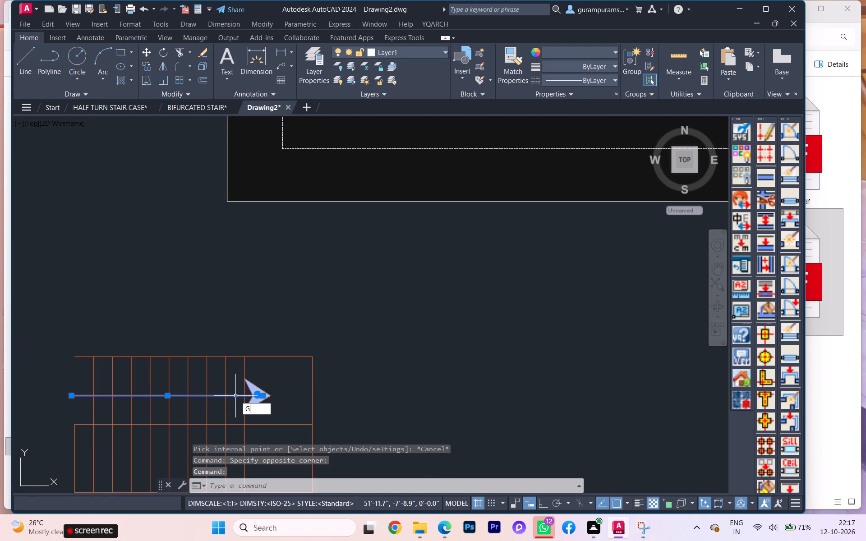
pyautogui.click(262, 417)
pyautogui.press('Escape')
# Group the entire staircase, including both flights, the landing outline and the direction arrow.
pyautogui.scroll(-1, 245, 406)
pyautogui.scroll(1, 245, 406)
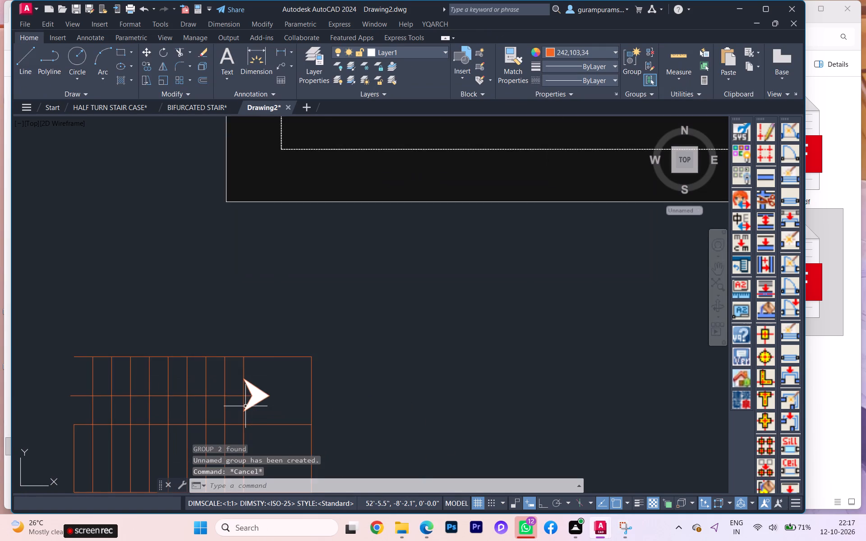
pyautogui.scroll(-1, 247, 405)
pyautogui.moveTo(248, 404); pyautogui.dragTo(249, 399, button='middle')
pyautogui.scroll(-1, 249, 399)
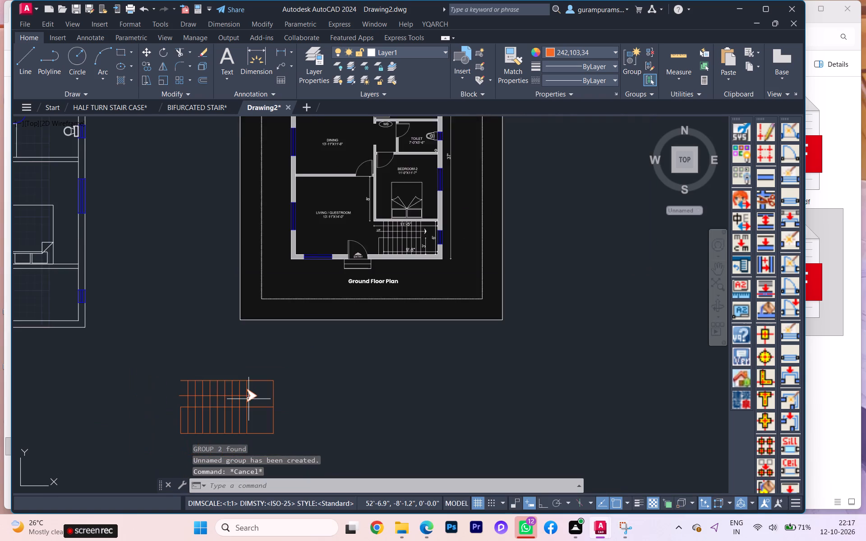
pyautogui.scroll(-1, 249, 399)
pyautogui.click(191, 377)
pyautogui.click(278, 427)
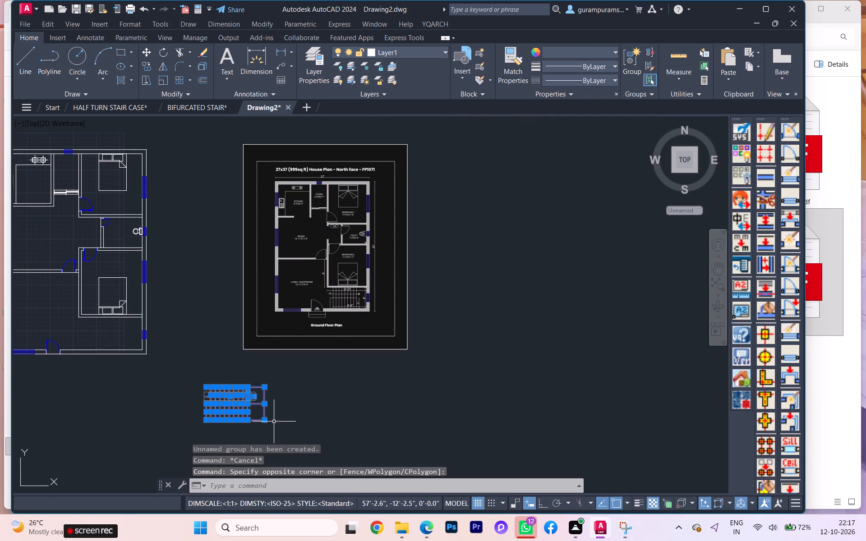
pyautogui.press('m')
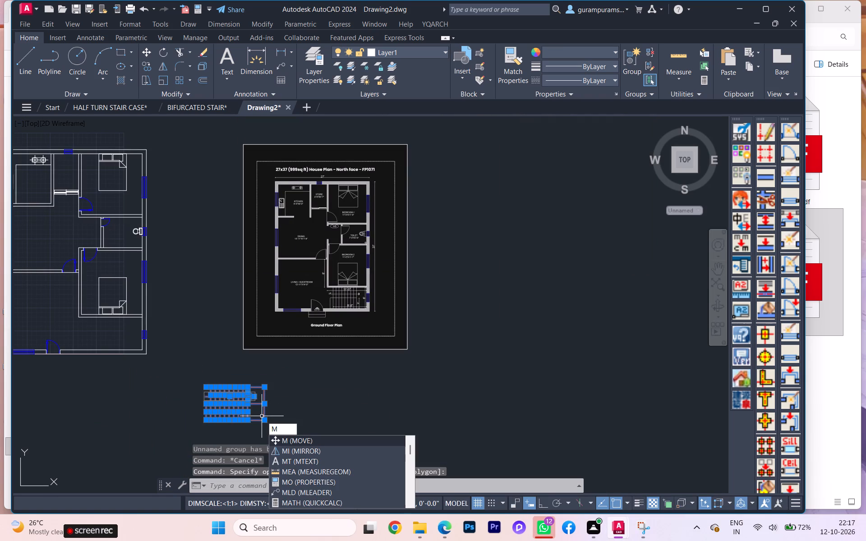
pyautogui.press('BackSpace')
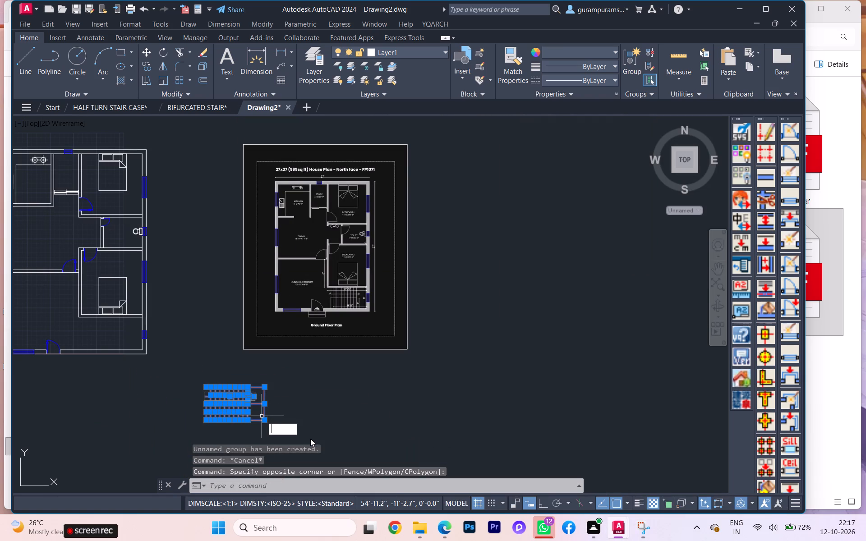
pyautogui.press('g')
pyautogui.click(321, 436)
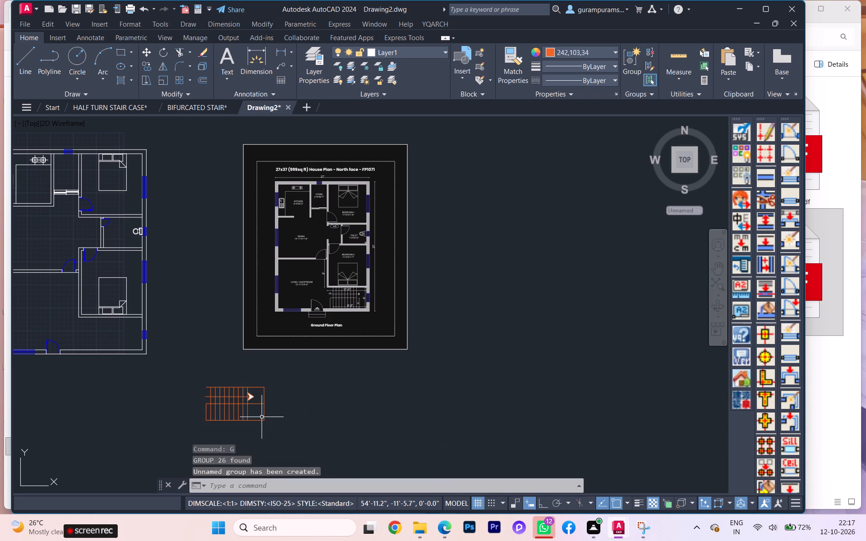
# Move the grouped staircase by its lower landing corner to the inner lower-right wall corner of the floor plan, below the bedroom.
pyautogui.click(240, 413)
pyautogui.click(224, 400)
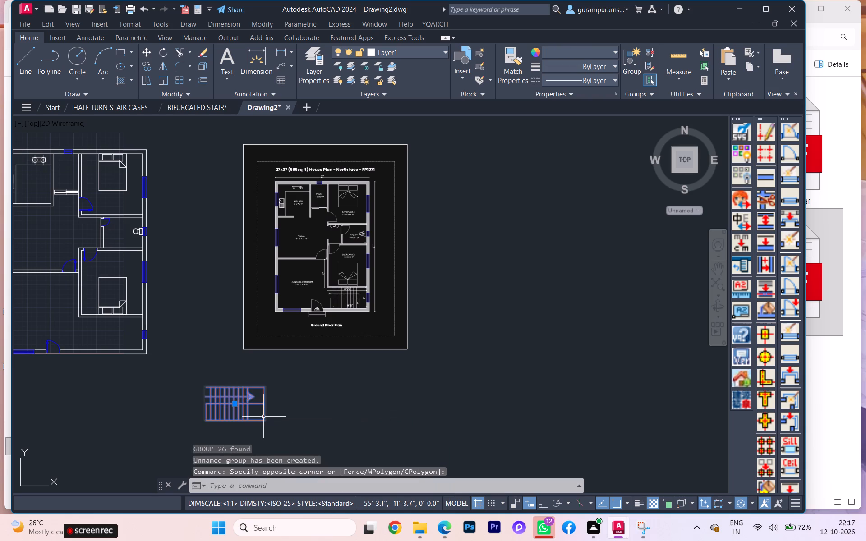
pyautogui.press('m')
pyautogui.press('Return')
pyautogui.click(263, 421)
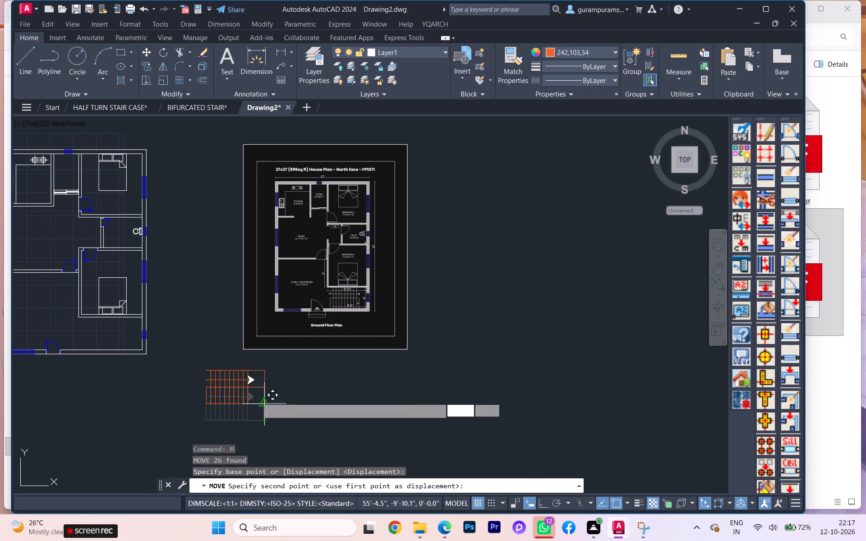
pyautogui.scroll(3, 137, 336)
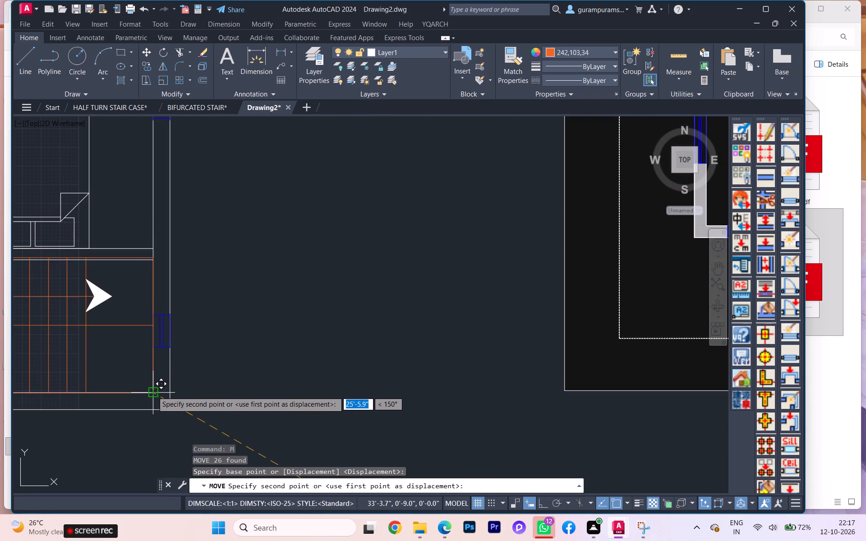
pyautogui.click(152, 391)
pyautogui.scroll(-2, 240, 397)
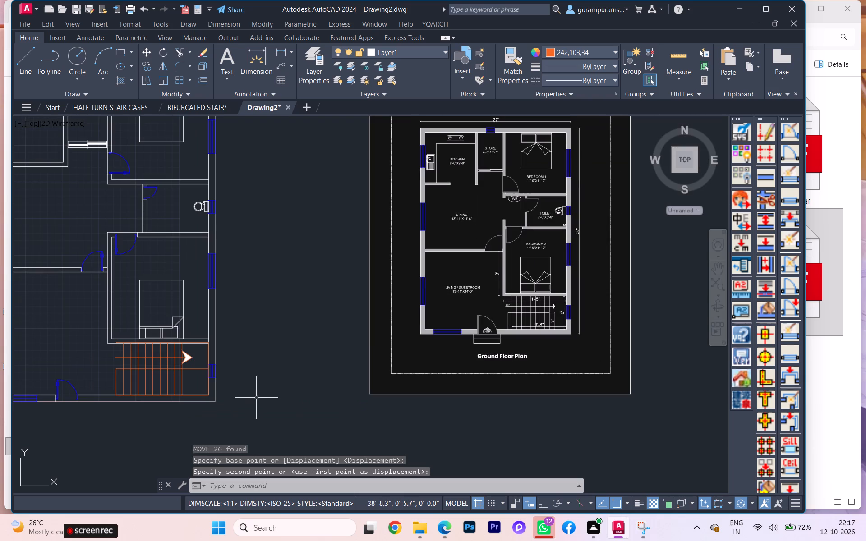
# Move the grouped staircase again by its lower landing corner to sit flush in the inner corner of the outer walls.
pyautogui.scroll(3, 200, 343)
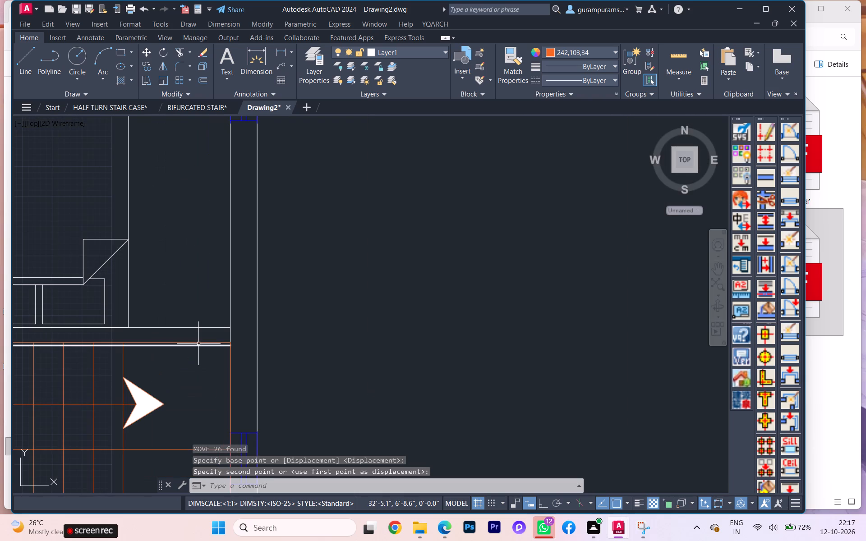
pyautogui.click(198, 344)
pyautogui.scroll(-3, 203, 343)
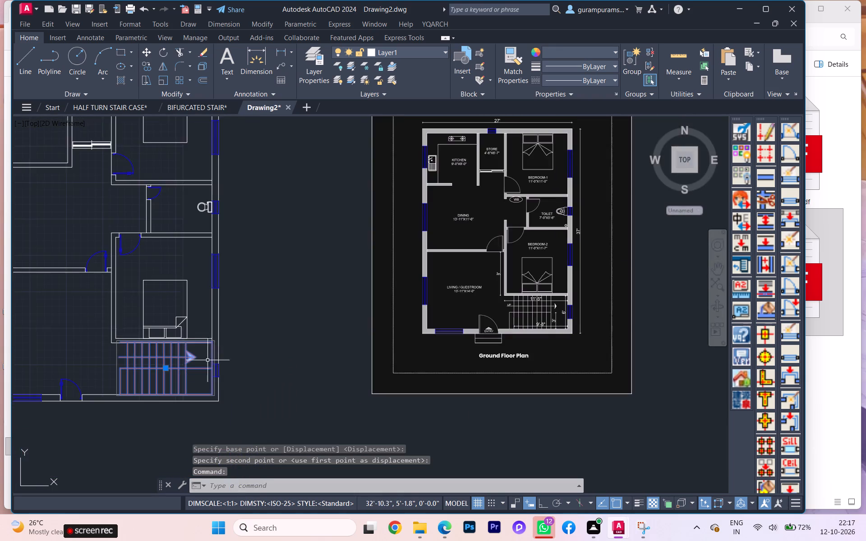
pyautogui.scroll(2, 205, 377)
pyautogui.scroll(-3, 205, 377)
pyautogui.scroll(1, 205, 377)
pyautogui.scroll(2, 205, 426)
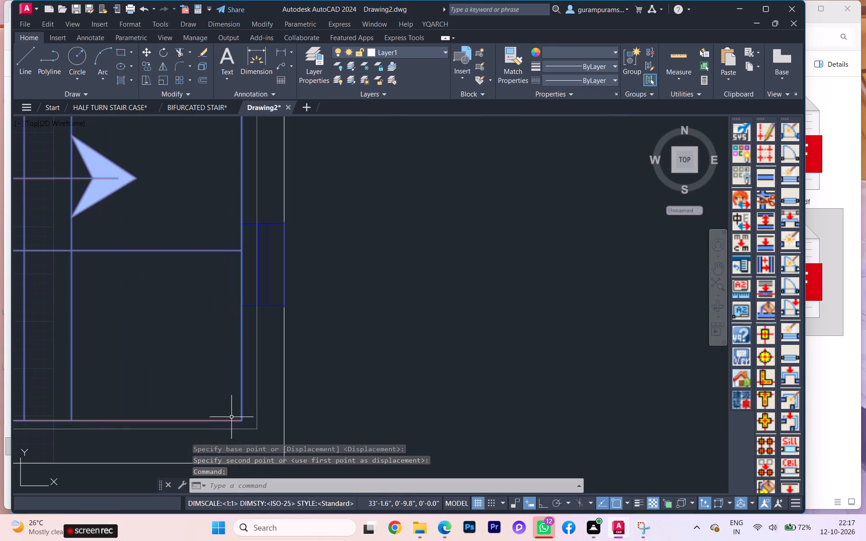
pyautogui.press('m')
pyautogui.press('Return')
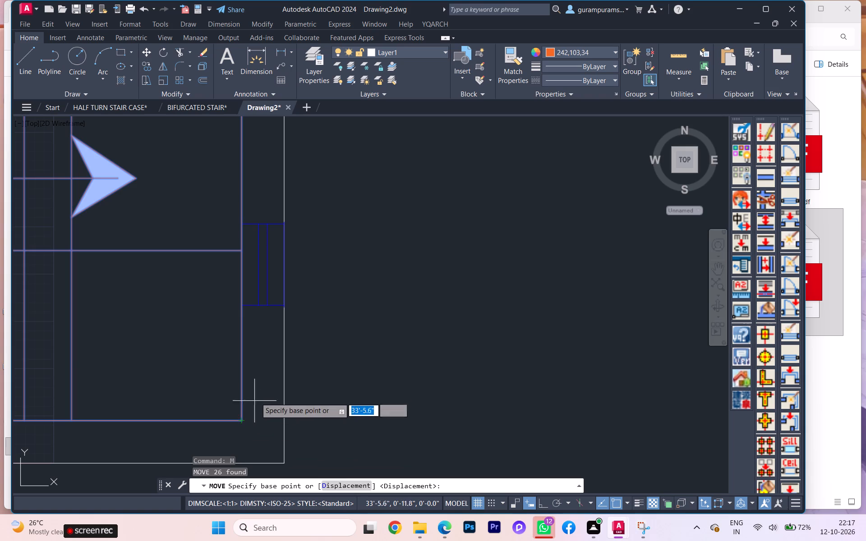
pyautogui.scroll(-2, 259, 378)
pyautogui.scroll(3, 256, 396)
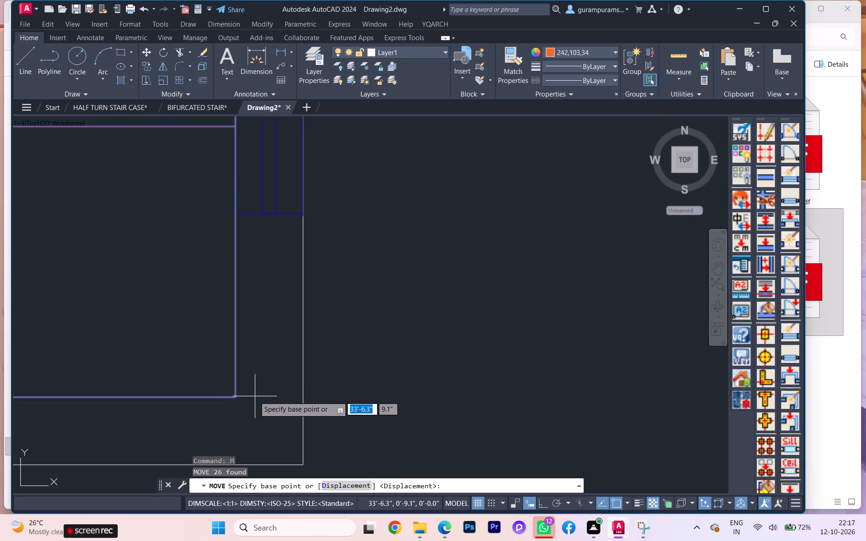
pyautogui.click(232, 398)
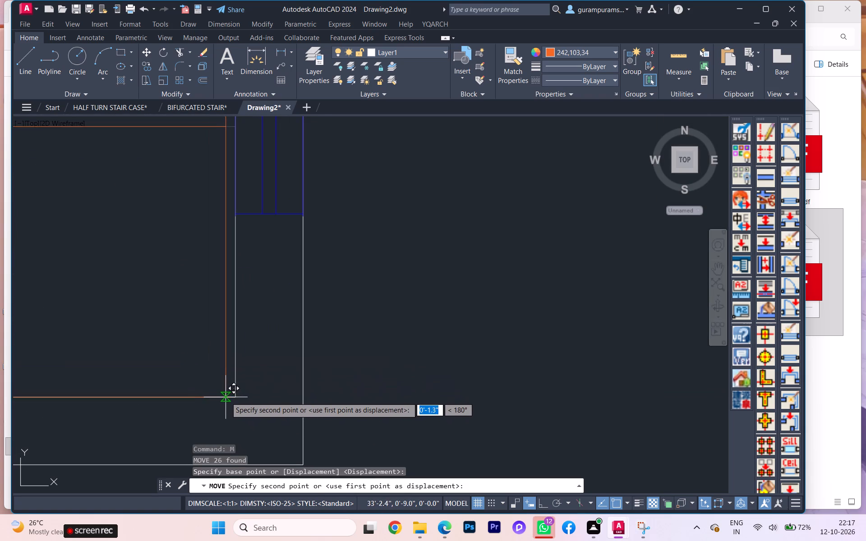
pyautogui.click(233, 397)
pyautogui.scroll(-3, 272, 406)
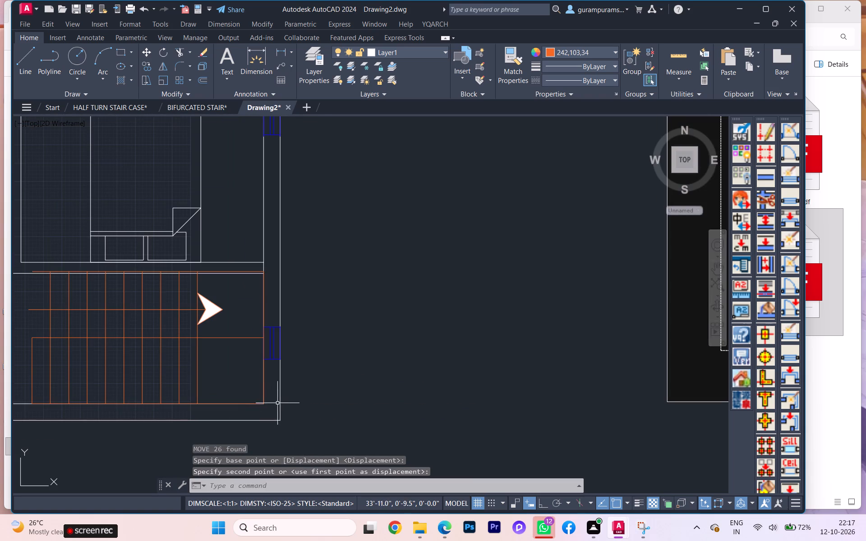
pyautogui.scroll(-2, 262, 379)
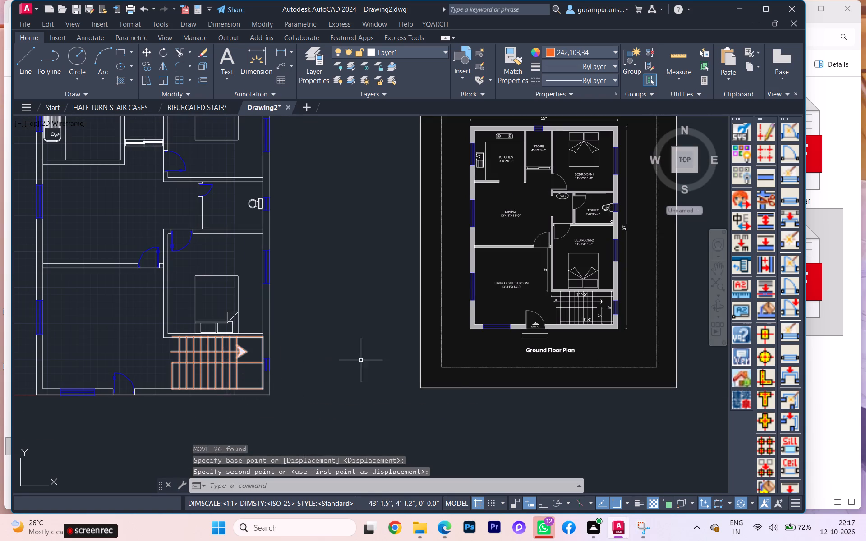
# Add a horizontal linear dimension near the bottom of the lower flight, from its second riser line to the outer wall's inner face.
pyautogui.scroll(1, 559, 324)
pyautogui.scroll(-1, 561, 324)
pyautogui.scroll(1, 561, 324)
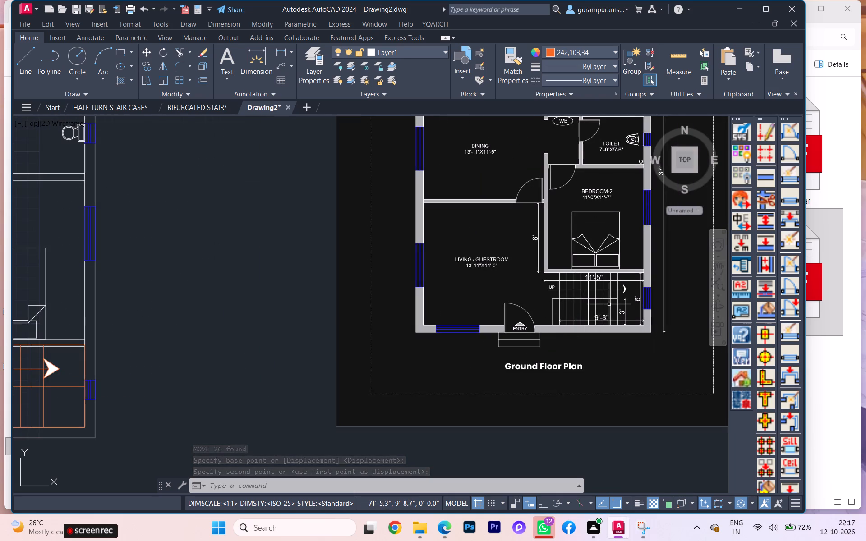
pyautogui.scroll(-1, 611, 304)
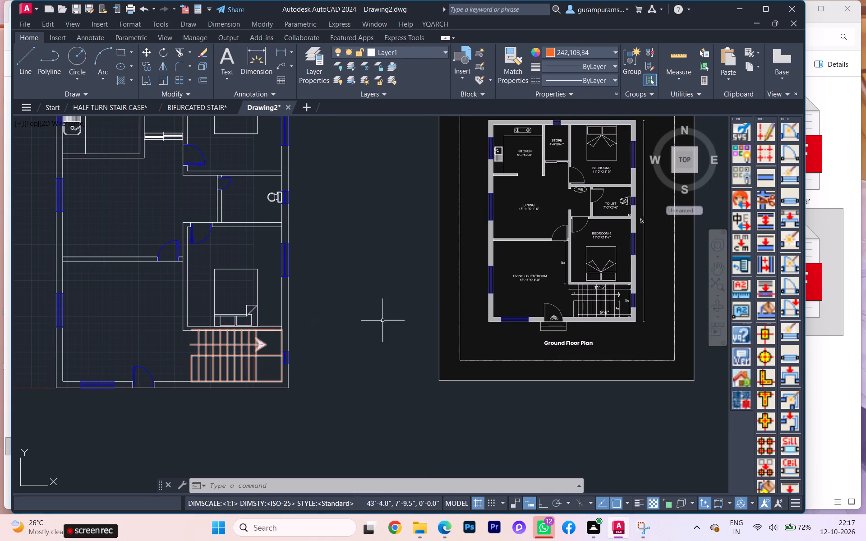
pyautogui.click(281, 50)
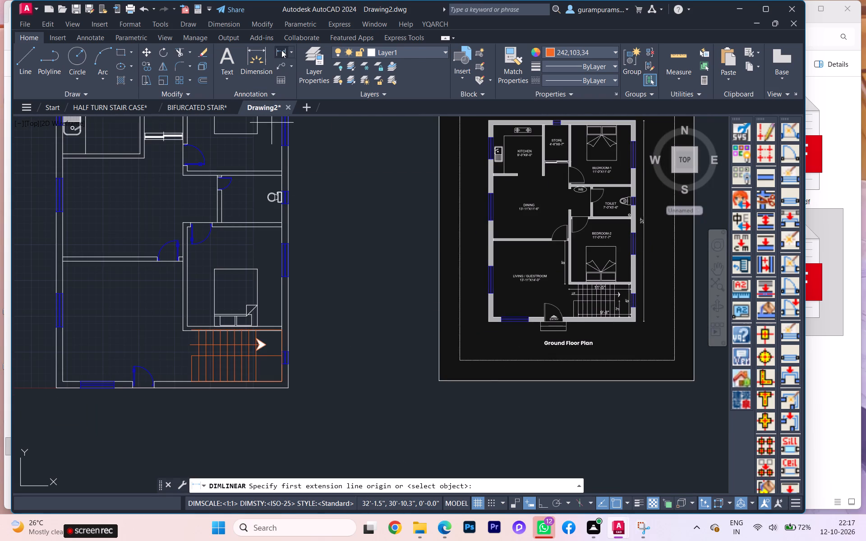
pyautogui.scroll(1, 255, 372)
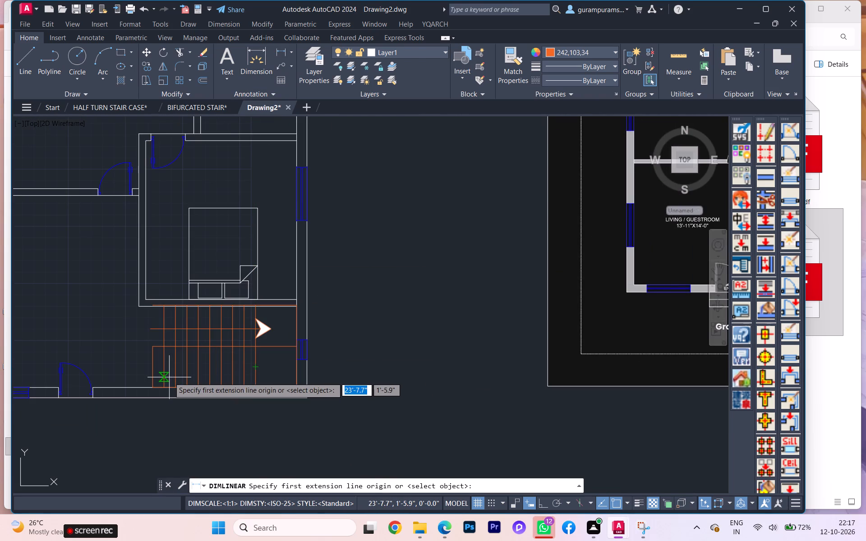
pyautogui.click(169, 377)
pyautogui.click(295, 381)
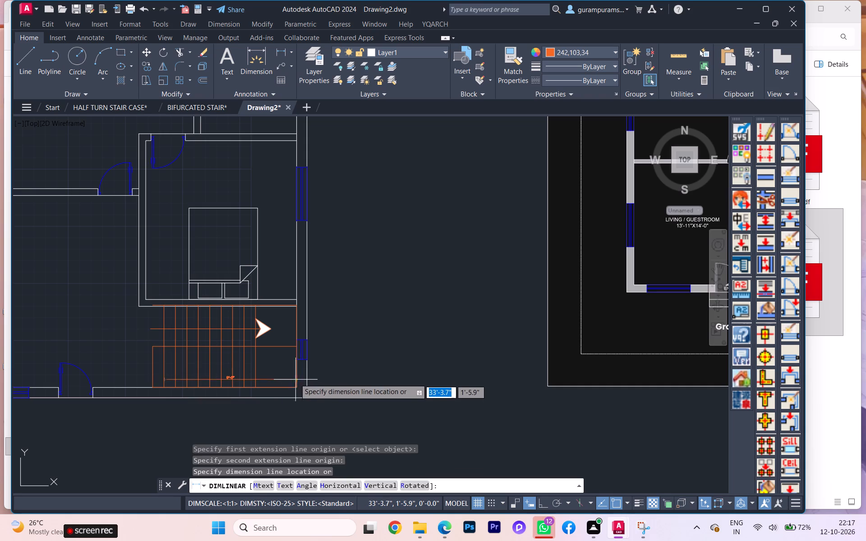
pyautogui.click(295, 378)
pyautogui.scroll(2, 286, 379)
pyautogui.scroll(-1, 285, 379)
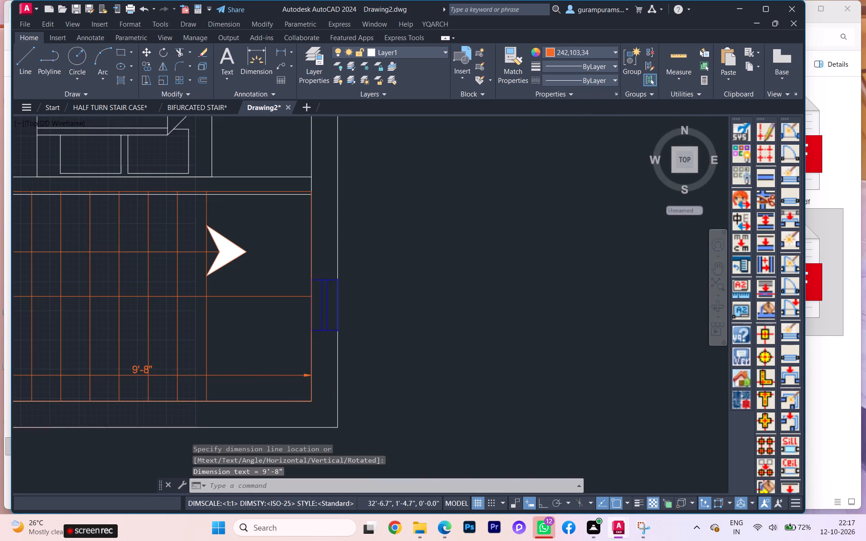
# Add a vertical linear dimension across both flights on the landing, from the staircase's upper edge to its lower edge.
pyautogui.press('space')
pyautogui.click(281, 262)
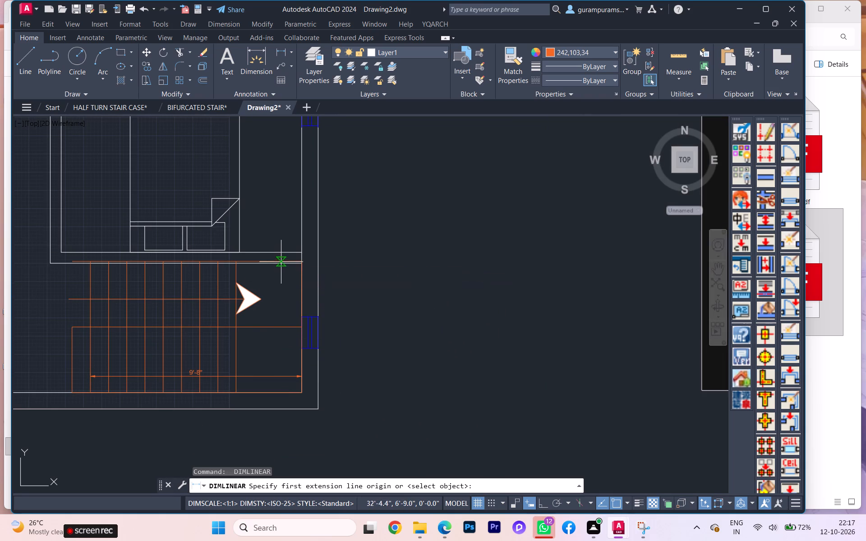
pyautogui.click(278, 389)
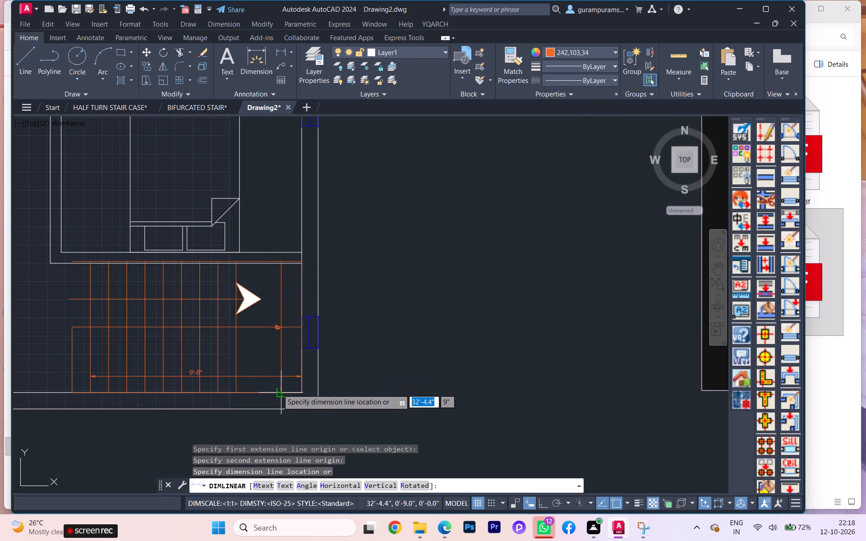
pyautogui.click(275, 382)
# Add a horizontal linear dimension through the upper flight, from the outer wall's inner face to the bedroom's far wall line.
pyautogui.press('space')
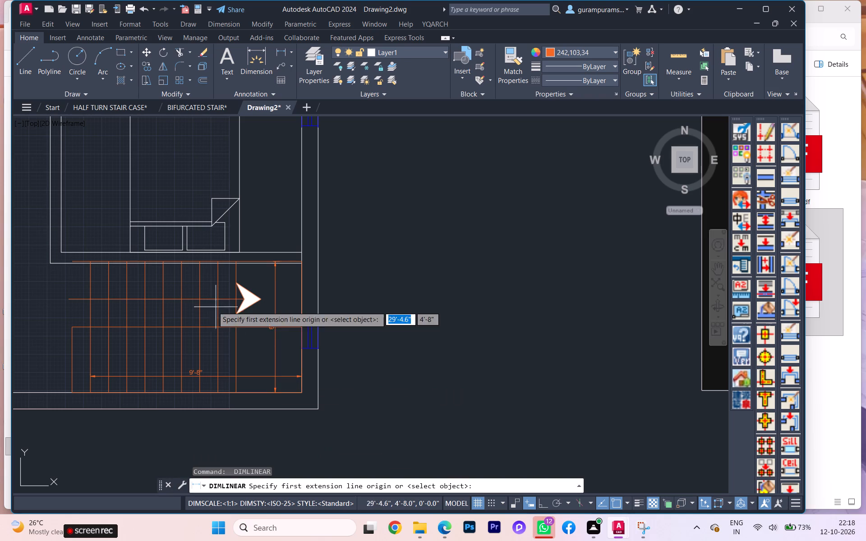
pyautogui.click(302, 282)
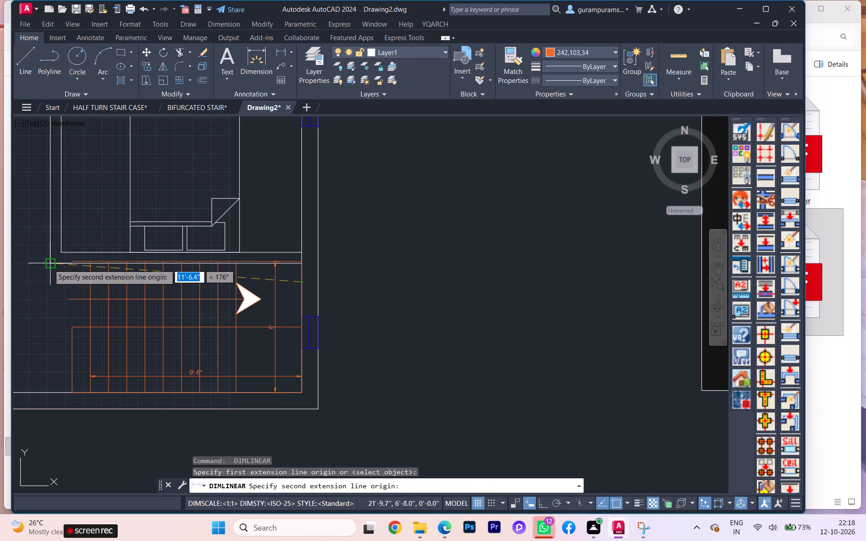
pyautogui.click(49, 276)
pyautogui.click(53, 280)
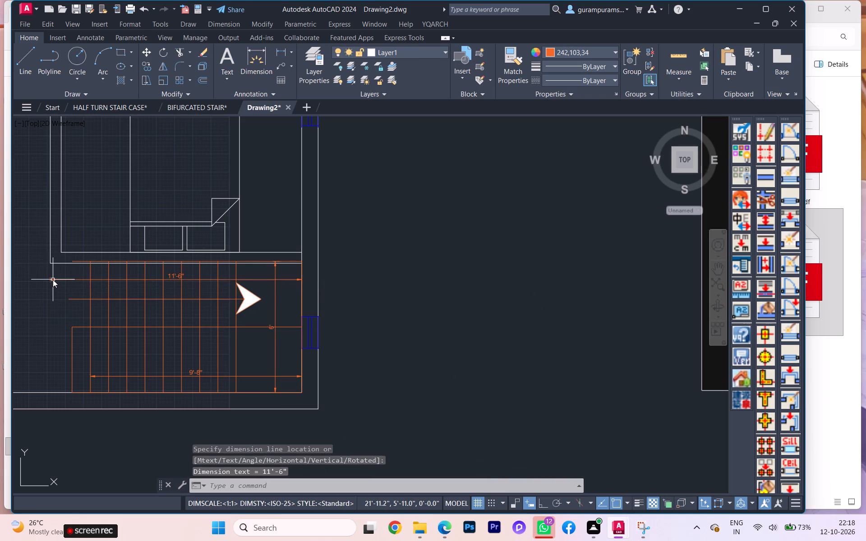
# Override the text of the upper horizontal staircase dimension with 11'-5".
pyautogui.scroll(-2, 50, 284)
pyautogui.scroll(2, 471, 243)
pyautogui.scroll(-2, 485, 248)
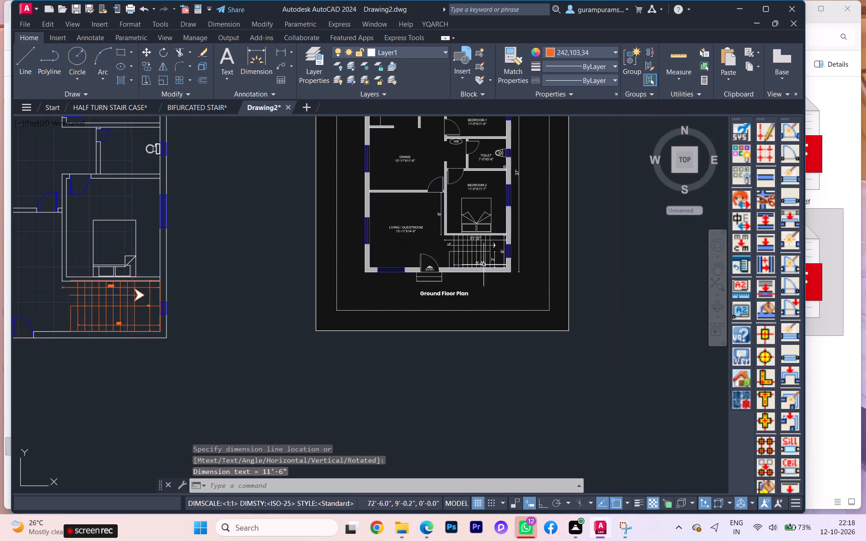
pyautogui.scroll(-1, 213, 302)
pyautogui.moveTo(213, 302); pyautogui.dragTo(282, 305, button='middle')
pyautogui.scroll(4, 167, 297)
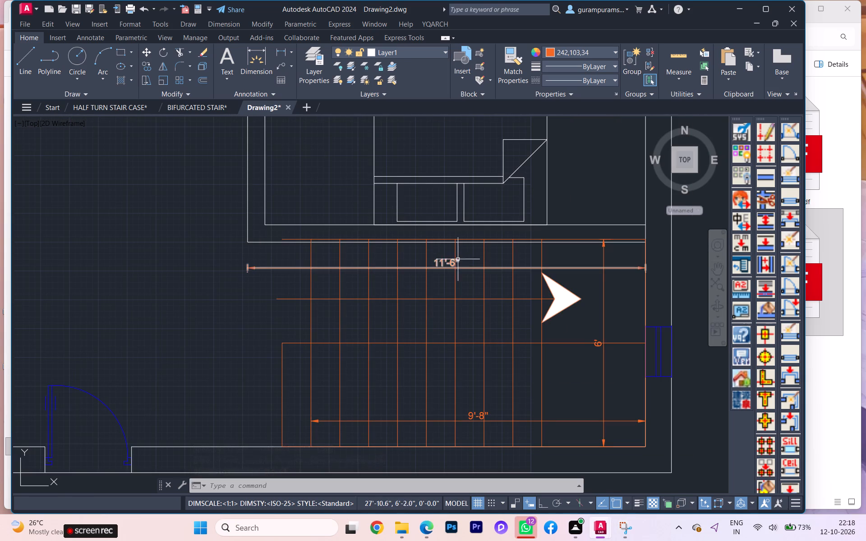
pyautogui.doubleClick(445, 262)
pyautogui.scroll(1, 454, 261)
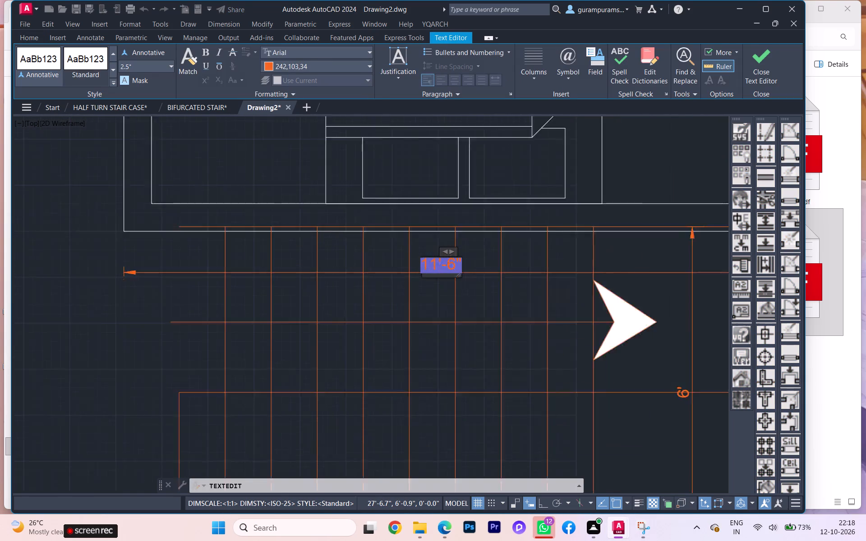
pyautogui.scroll(1, 454, 261)
pyautogui.click(454, 261)
pyautogui.click(455, 266)
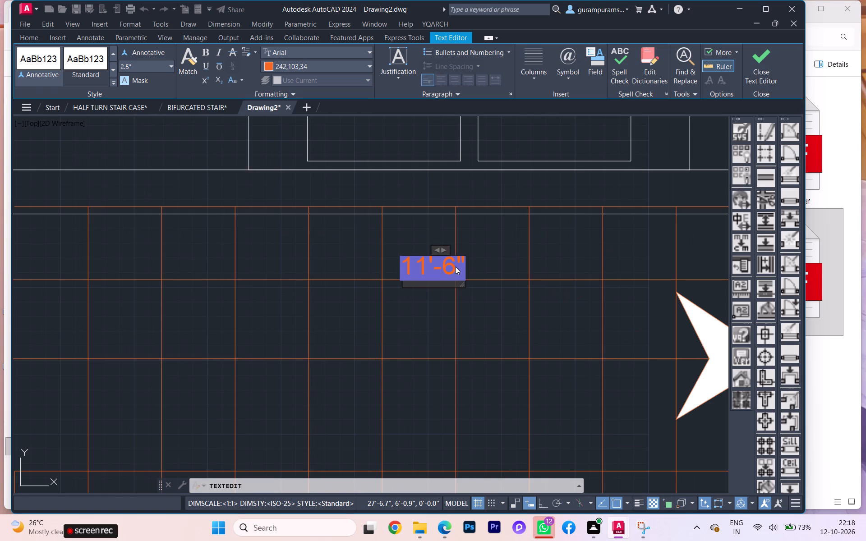
pyautogui.write("11'")
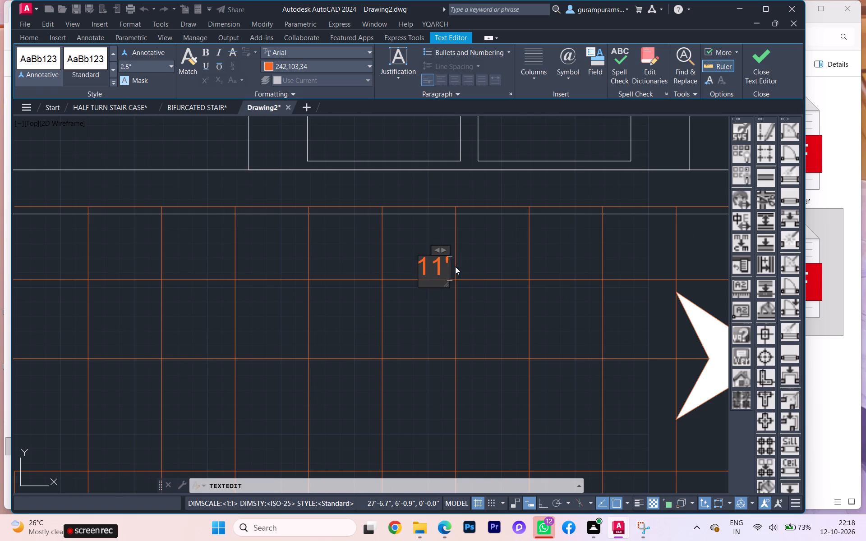
pyautogui.press('-')
pyautogui.press('5')
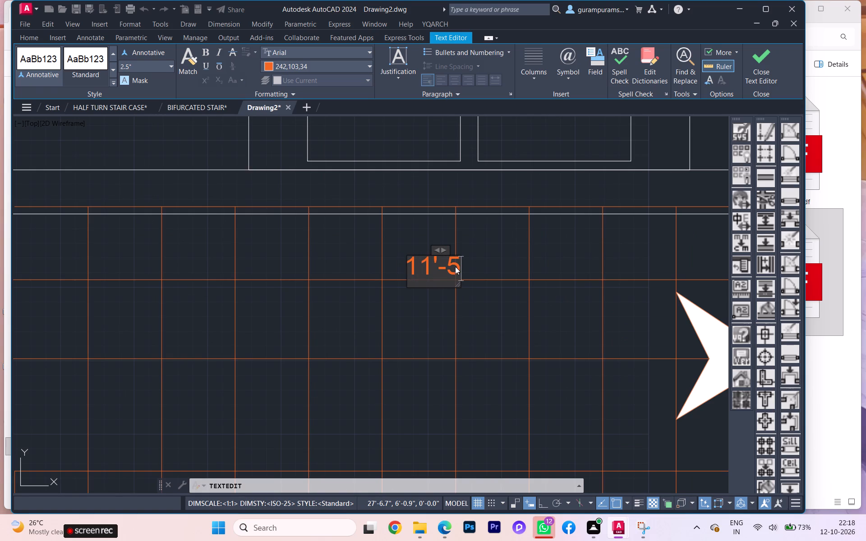
pyautogui.hotkey('shift', '"')
pyautogui.click(438, 302)
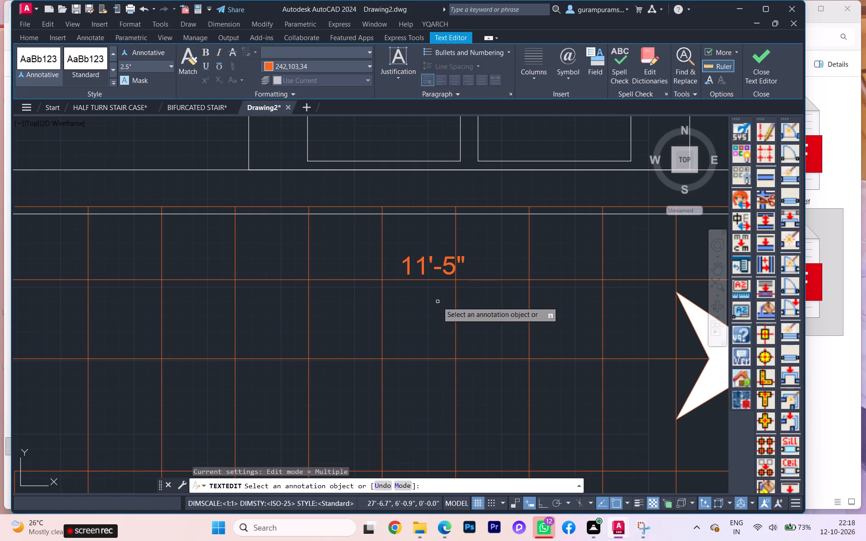
pyautogui.press('Escape')
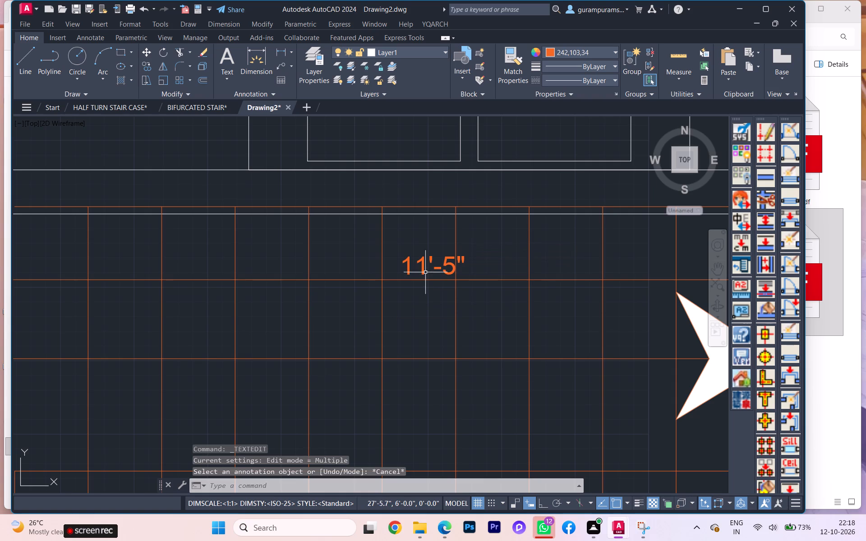
pyautogui.press('Escape')
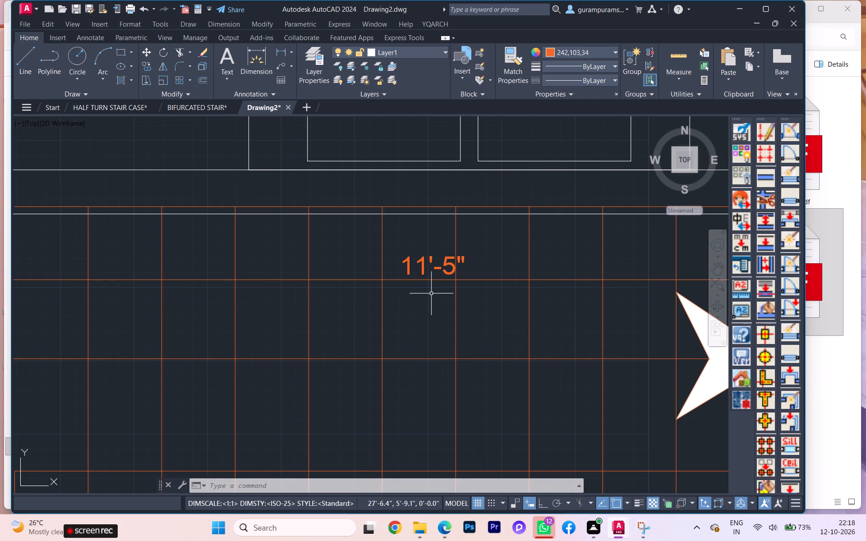
# Solid-hatch in colour 99,100,102 the right outer wall from the toilet window down, and the lower outer wall across to the living room window.
pyautogui.scroll(1, 431, 293)
pyautogui.scroll(-5, 431, 293)
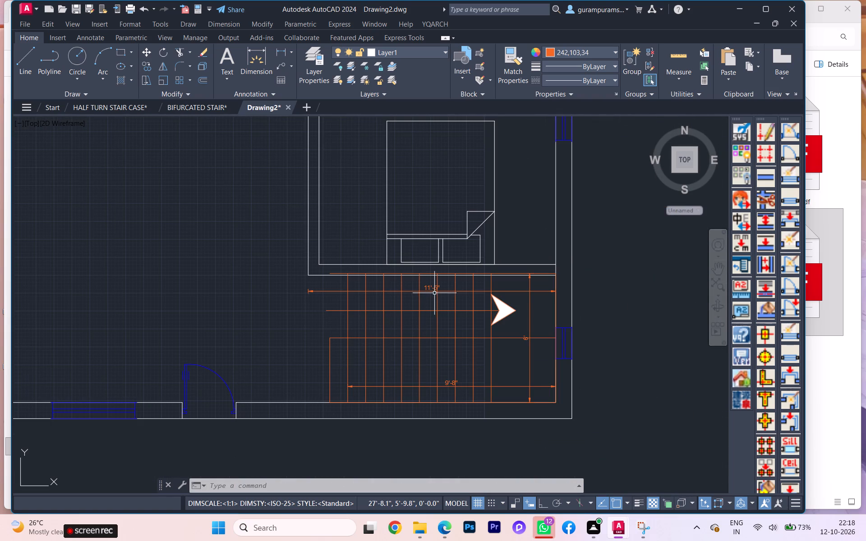
pyautogui.scroll(-1, 436, 292)
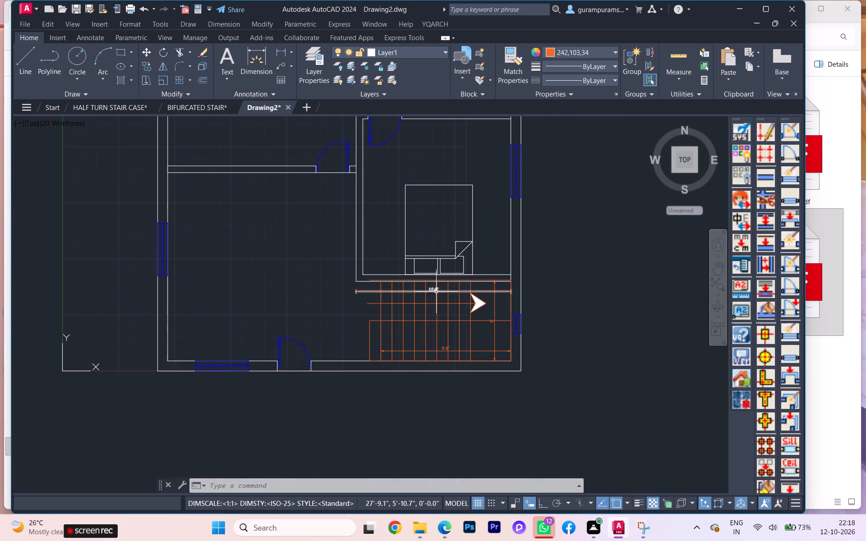
pyautogui.scroll(-1, 378, 328)
pyautogui.scroll(-1, 331, 335)
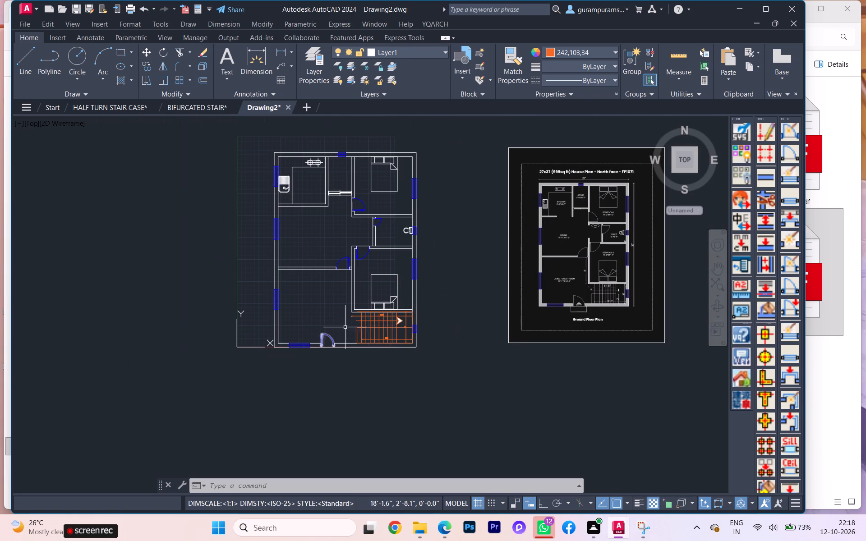
pyautogui.scroll(1, 487, 321)
pyautogui.press('g')
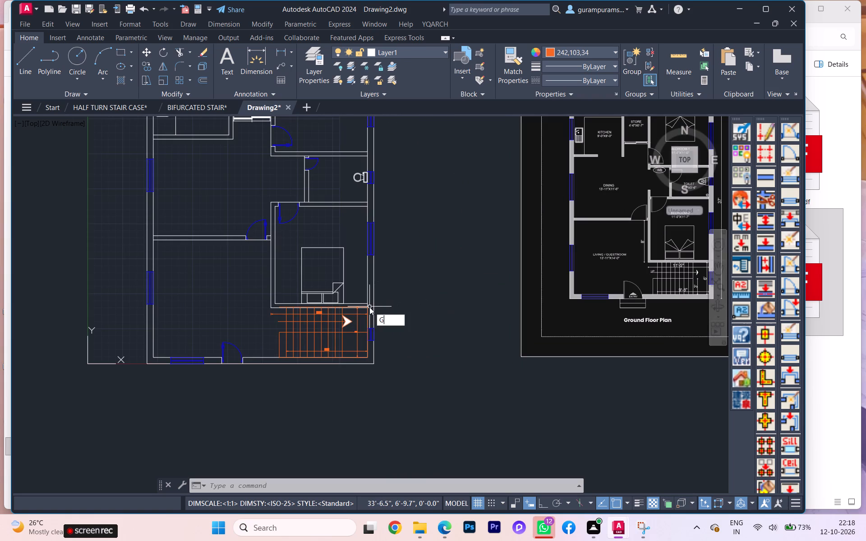
pyautogui.press('BackSpace')
pyautogui.press('h')
pyautogui.press('Return')
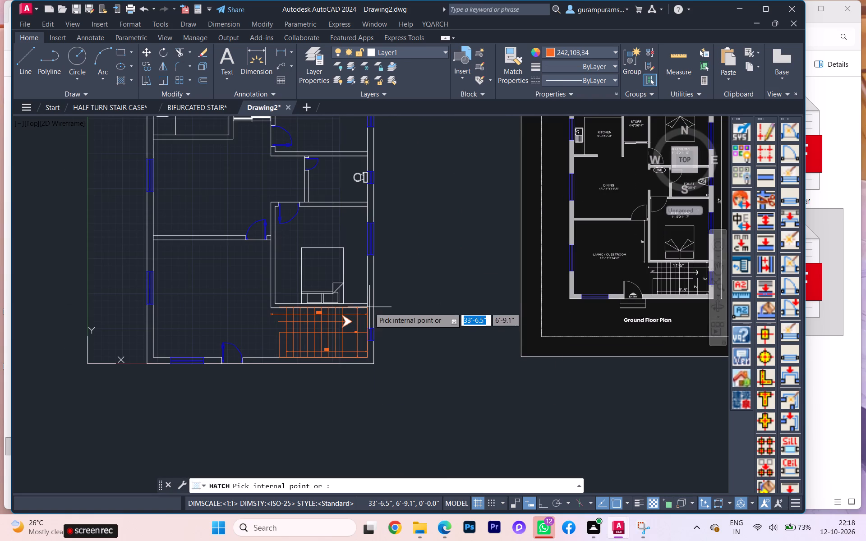
pyautogui.scroll(1, 373, 286)
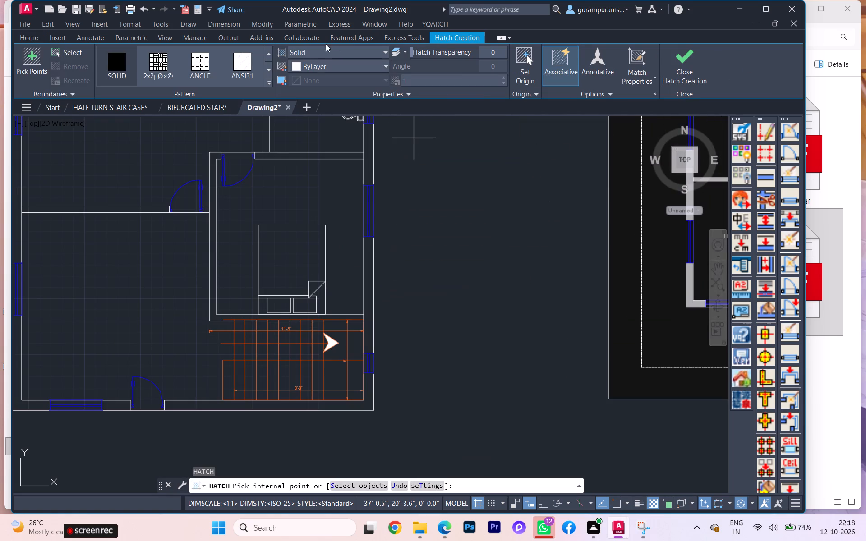
pyautogui.click(317, 66)
pyautogui.click(293, 130)
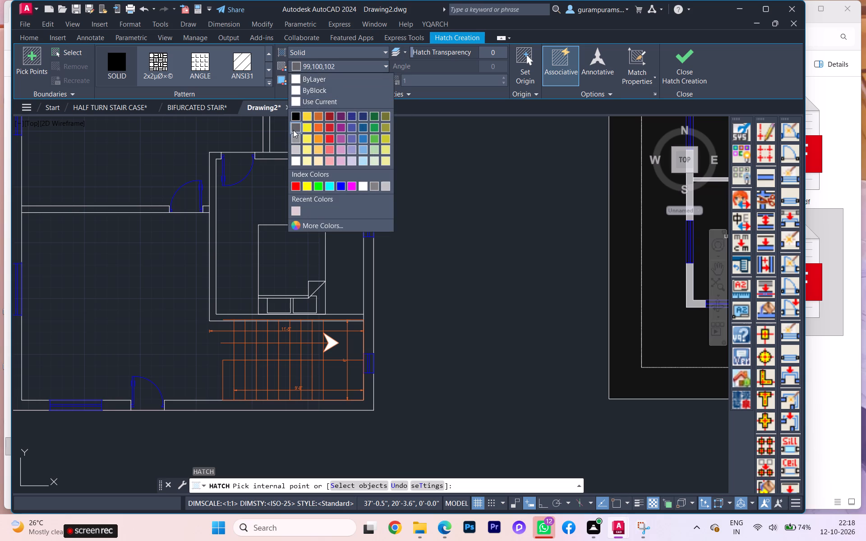
pyautogui.click(371, 271)
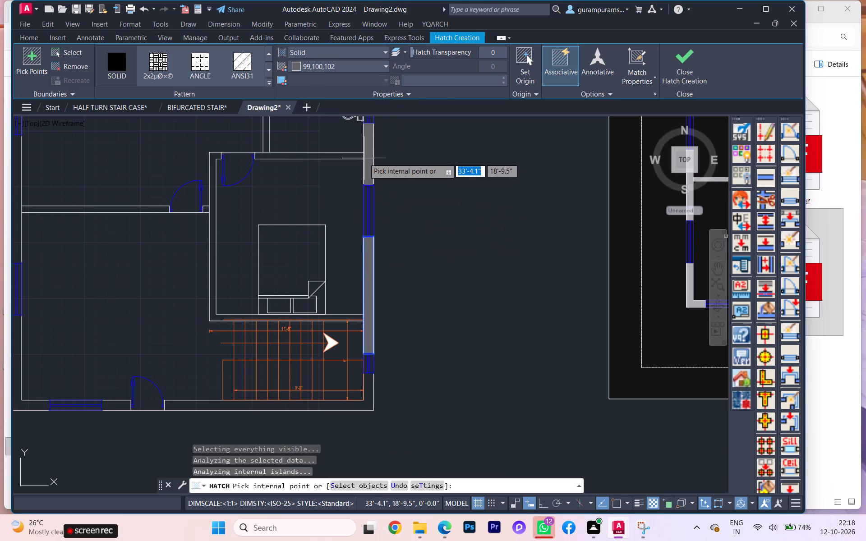
pyautogui.click(364, 158)
pyautogui.click(369, 389)
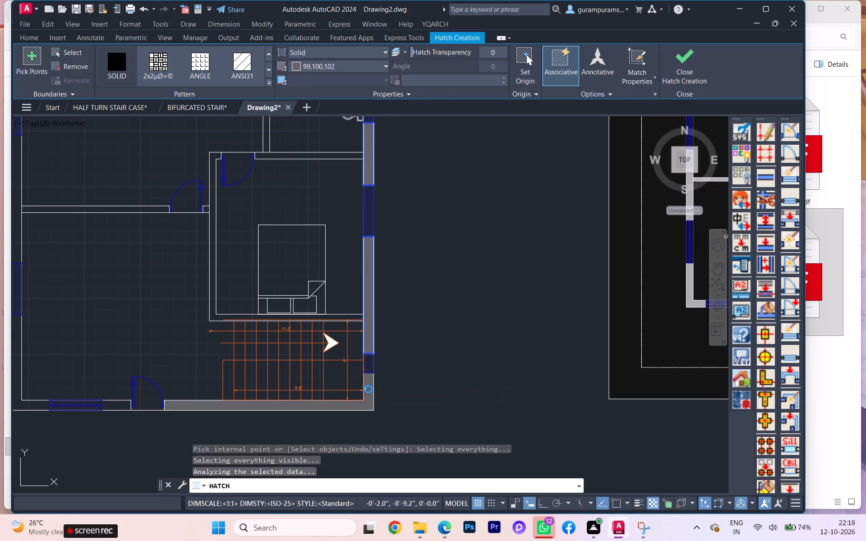
pyautogui.click(120, 405)
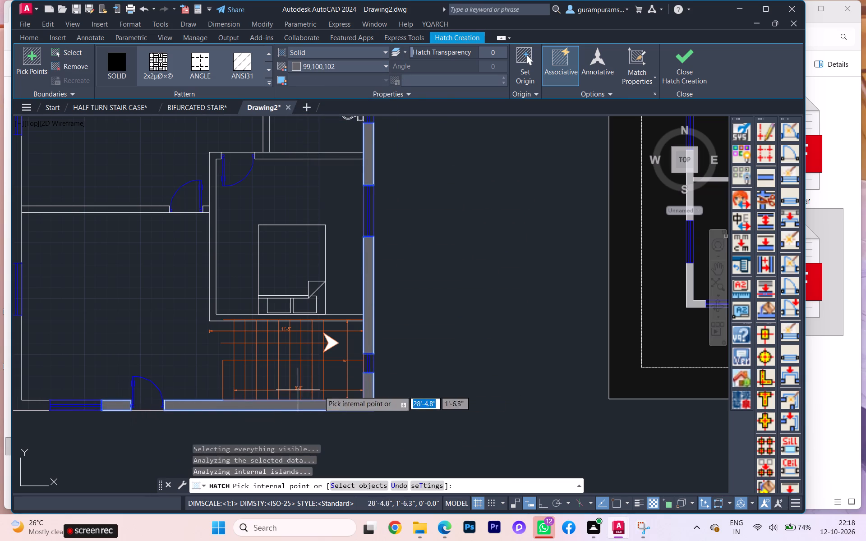
# Fill the living room's lower-left outer wall corner, the outer wall between the living and dining windows, and the living–dining partition.
pyautogui.scroll(-1, 466, 349)
pyautogui.scroll(1, 177, 370)
pyautogui.click(191, 368)
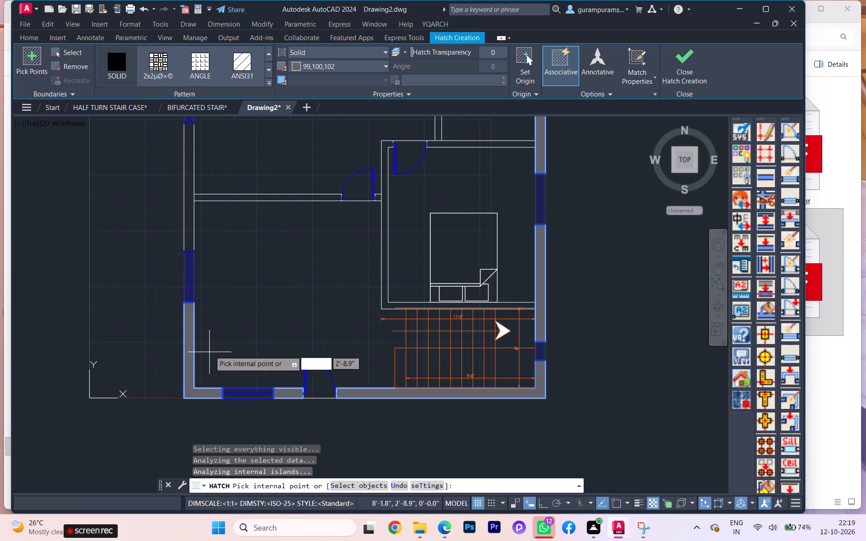
pyautogui.scroll(-2, 229, 333)
pyautogui.moveTo(230, 332); pyautogui.dragTo(221, 421, button='middle')
pyautogui.scroll(2, 197, 350)
pyautogui.click(197, 344)
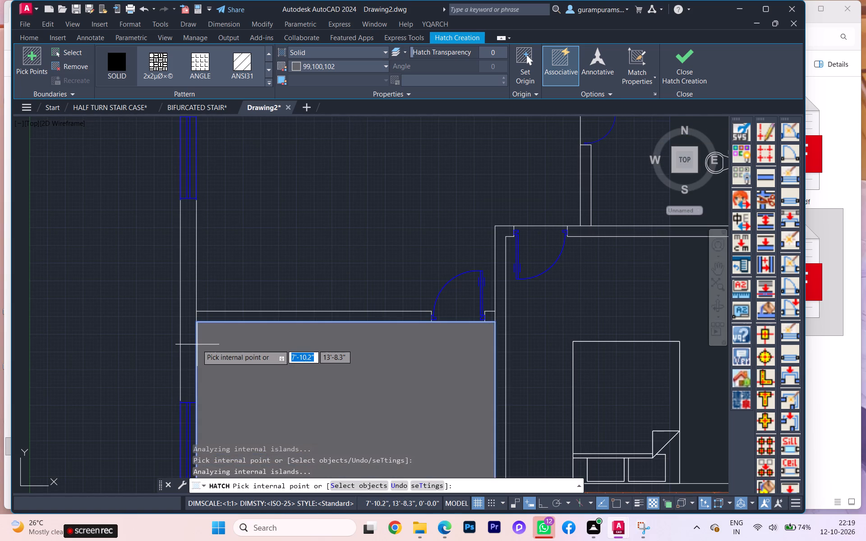
pyautogui.hotkey('ctrl', 'z')
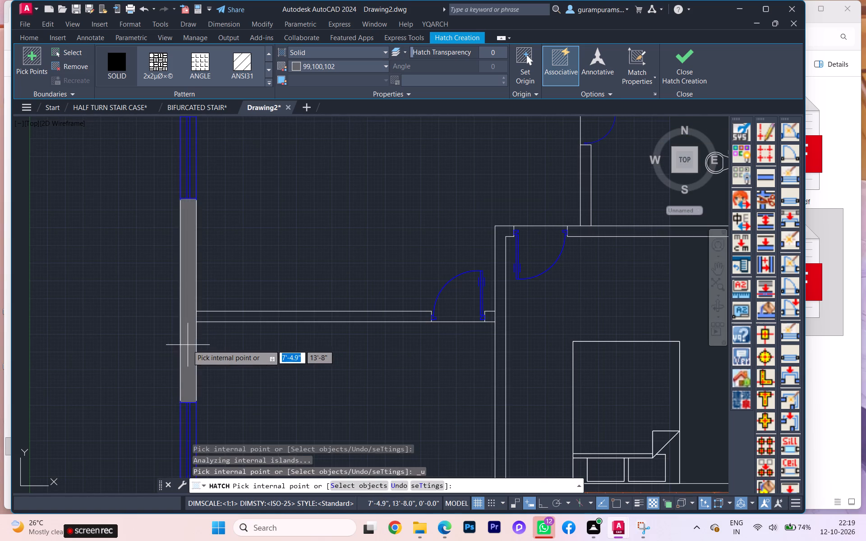
pyautogui.click(188, 345)
pyautogui.click(230, 320)
# Fill the partition stub beside the living–dining door, bedroom 2's L-shaped wall, the bedroom 2–toilet wall and the toilet's side wall.
pyautogui.scroll(-1, 240, 343)
pyautogui.scroll(1, 241, 348)
pyautogui.scroll(-4, 241, 348)
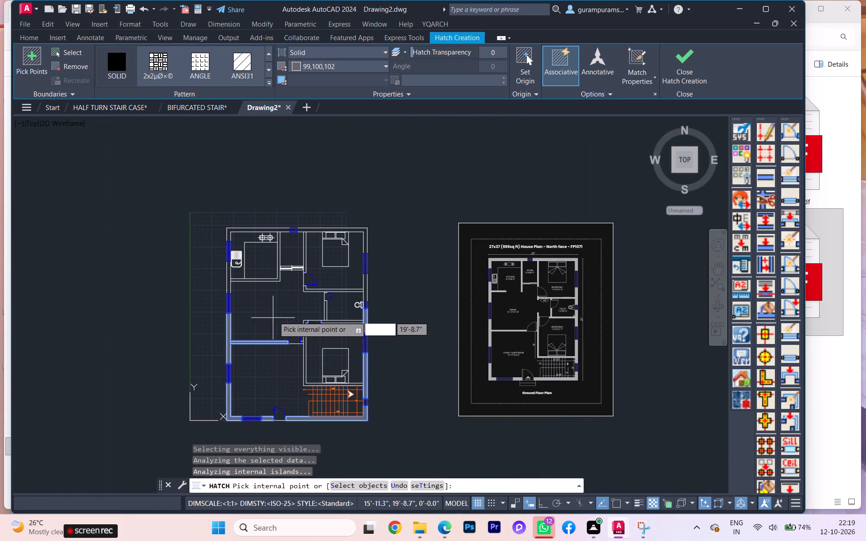
pyautogui.scroll(5, 299, 342)
pyautogui.click(303, 343)
pyautogui.scroll(1, 303, 343)
pyautogui.scroll(-4, 331, 307)
pyautogui.moveTo(350, 294); pyautogui.dragTo(330, 339, button='middle')
pyautogui.scroll(-1, 350, 294)
pyautogui.scroll(1, 319, 326)
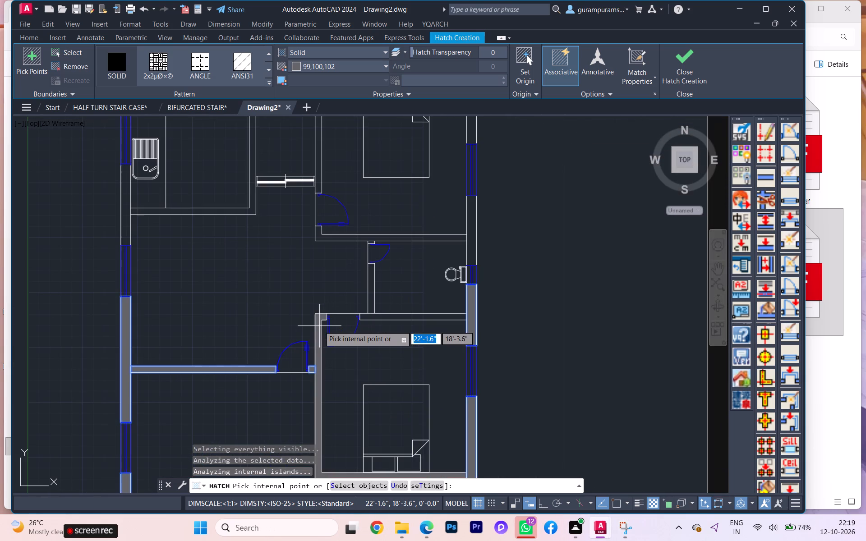
pyautogui.click(319, 326)
pyautogui.click(376, 317)
pyautogui.click(373, 302)
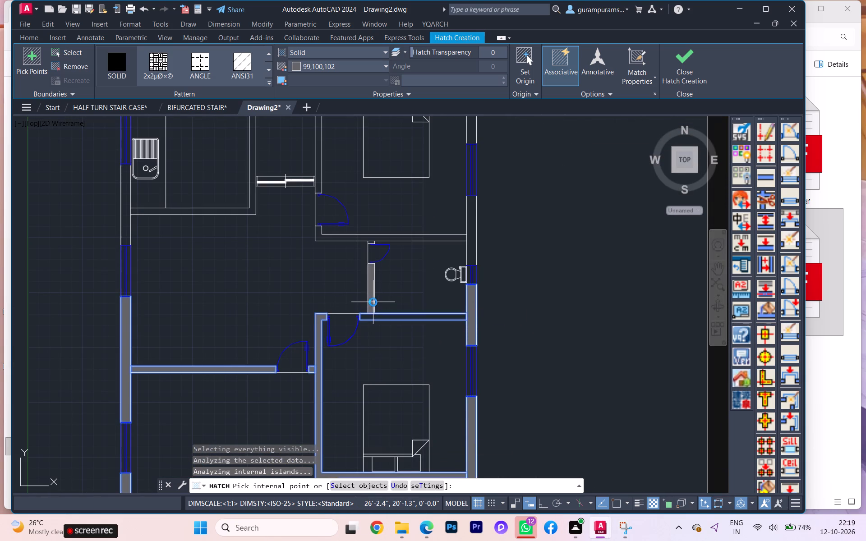
# Fill the wall between bedroom 1 and the toilet, and the small wall stub above the toilet door.
pyautogui.click(392, 234)
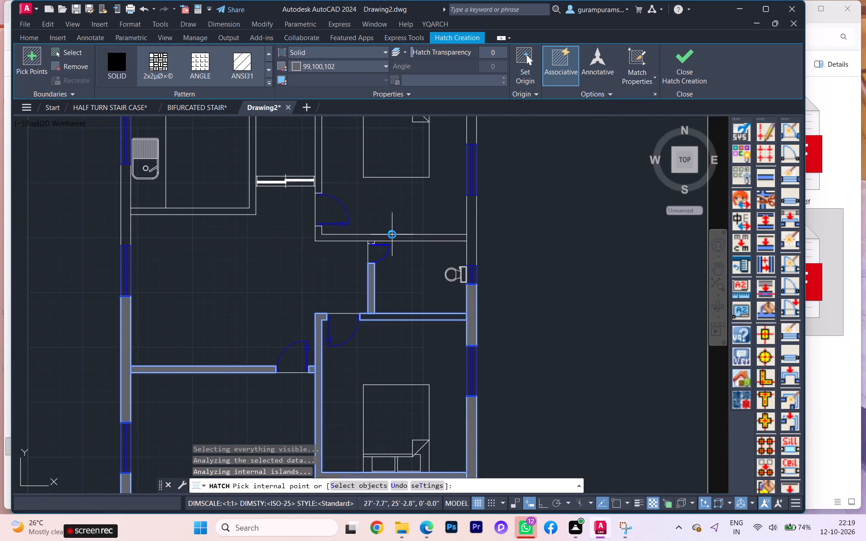
pyautogui.click(526, 204)
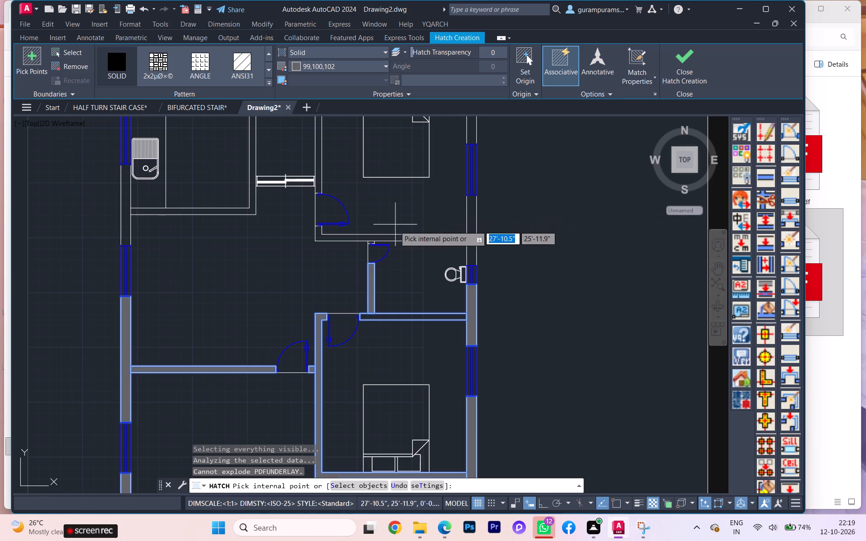
pyautogui.scroll(2, 393, 237)
pyautogui.click(393, 238)
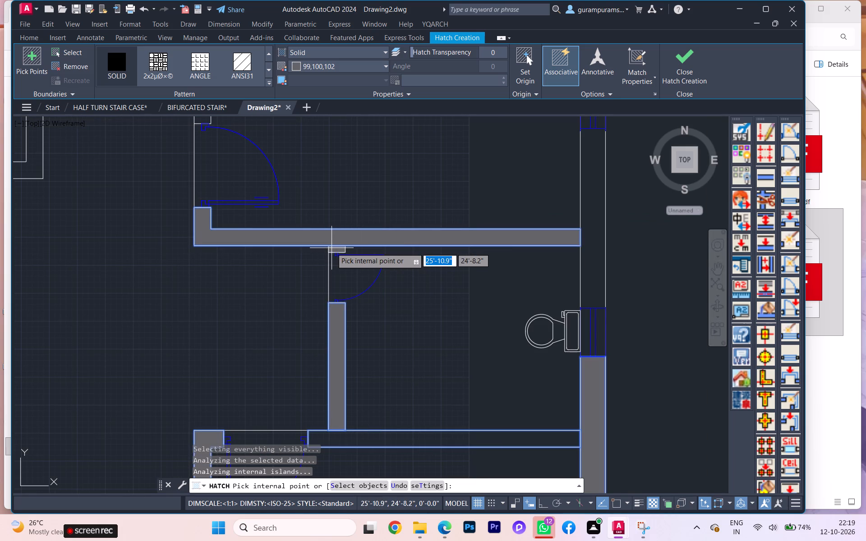
pyautogui.click(332, 248)
# Fill the store–bedroom 1 wall, the upper-right outer wall corner, and the outer wall between the bedroom 1 and toilet windows.
pyautogui.scroll(-4, 387, 246)
pyautogui.moveTo(393, 263); pyautogui.dragTo(390, 324, button='middle')
pyautogui.scroll(2, 364, 281)
pyautogui.scroll(-1, 364, 283)
pyautogui.scroll(2, 364, 286)
pyautogui.click(337, 274)
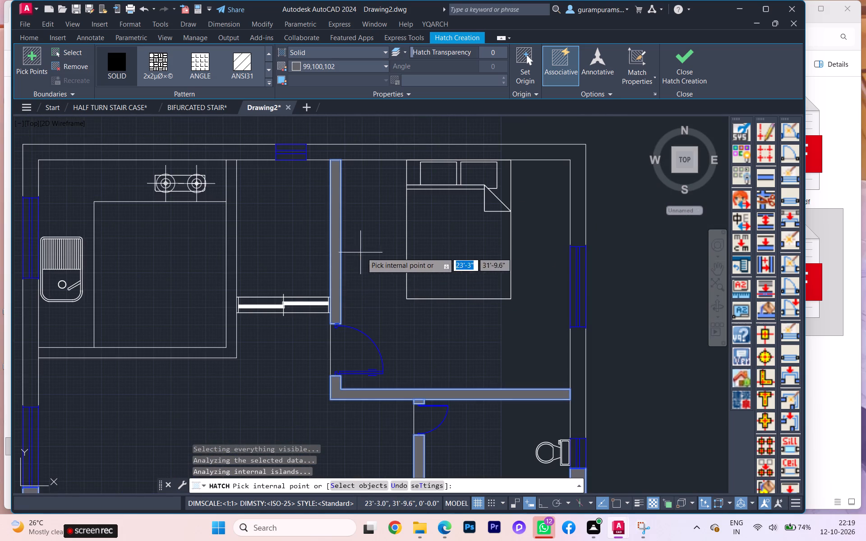
pyautogui.click(431, 156)
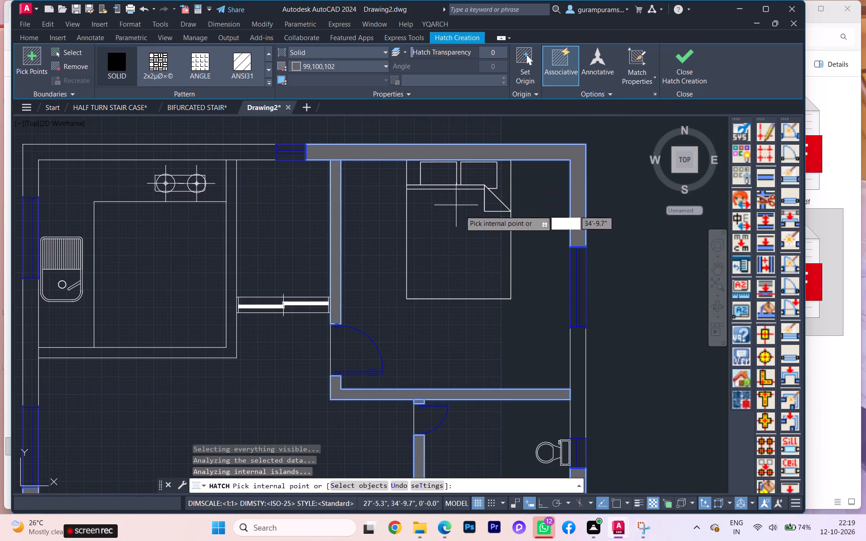
pyautogui.click(578, 357)
pyautogui.scroll(-2, 577, 351)
pyautogui.scroll(1, 577, 350)
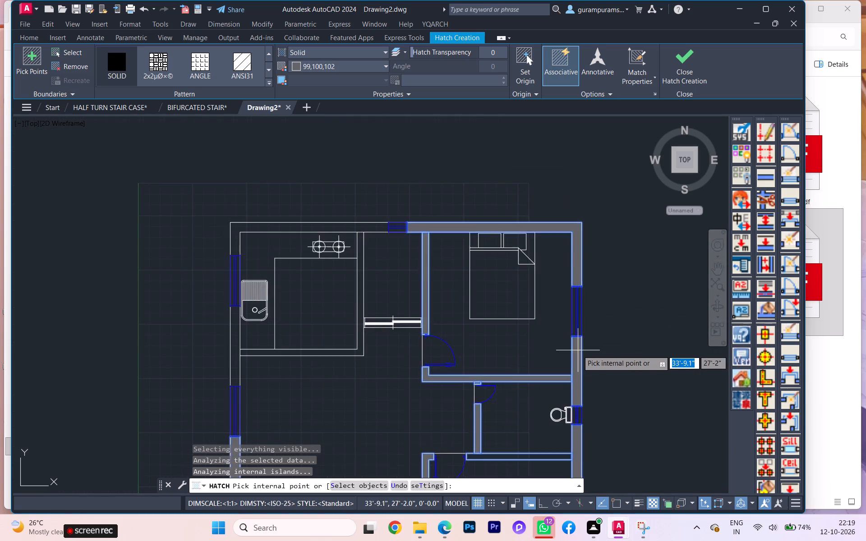
# Fill the outer wall corner around the kitchen and the left outer wall between the kitchen and dining windows.
pyautogui.scroll(-1, 579, 349)
pyautogui.scroll(1, 414, 275)
pyautogui.scroll(-2, 414, 275)
pyautogui.scroll(1, 414, 275)
pyautogui.click(414, 275)
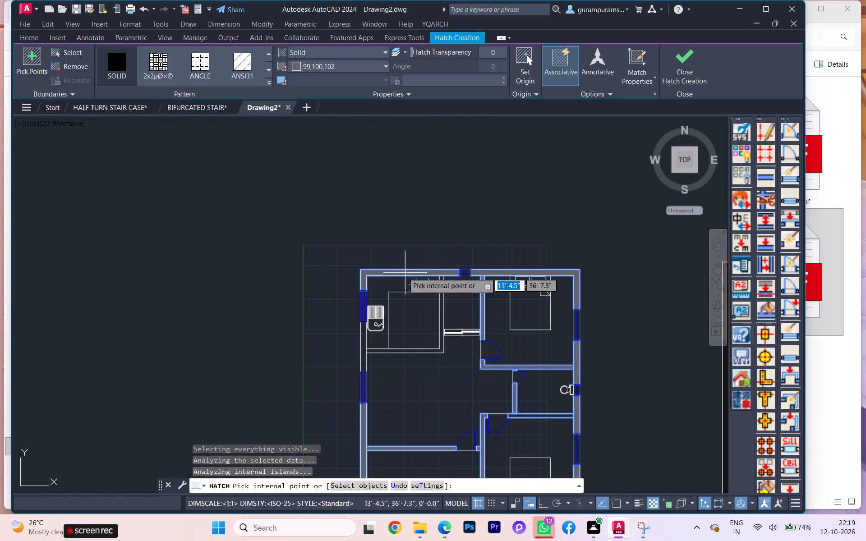
pyautogui.scroll(2, 353, 352)
pyautogui.click(381, 339)
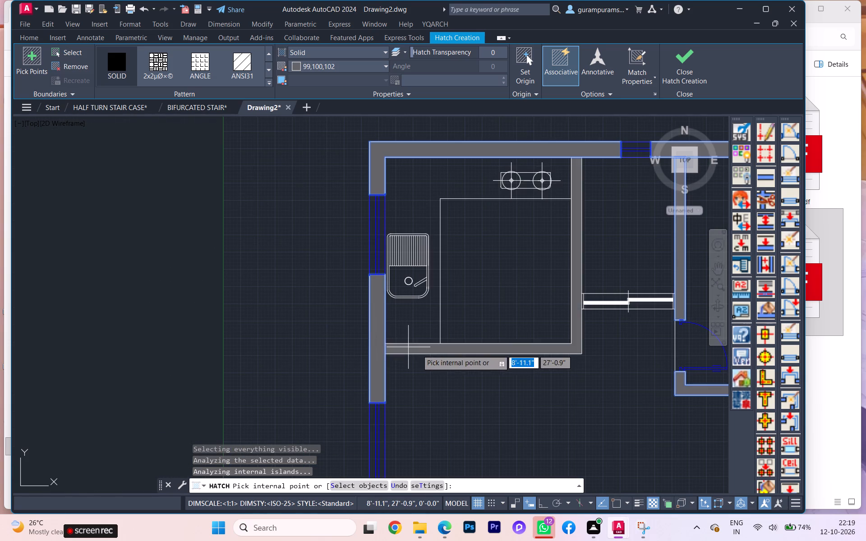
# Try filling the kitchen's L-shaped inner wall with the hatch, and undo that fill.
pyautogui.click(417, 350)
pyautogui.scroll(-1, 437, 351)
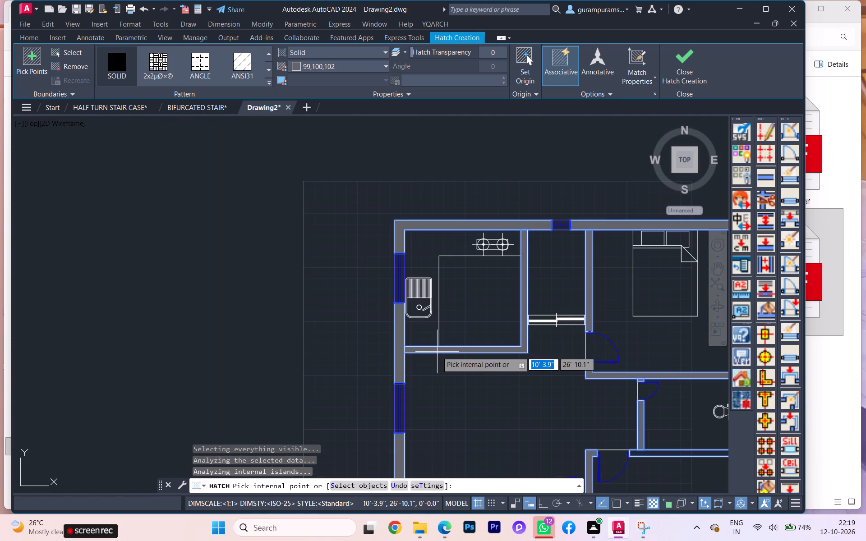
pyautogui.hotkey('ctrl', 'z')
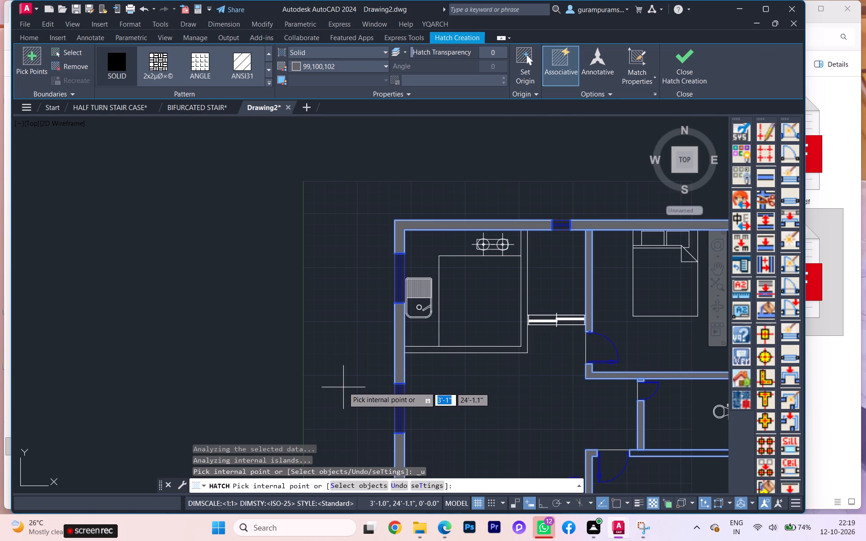
# Finish the wall hatch and break the outer line of the kitchen's lower wall, opening a gap up to below the inner corner.
pyautogui.press('space')
pyautogui.scroll(-3, 343, 386)
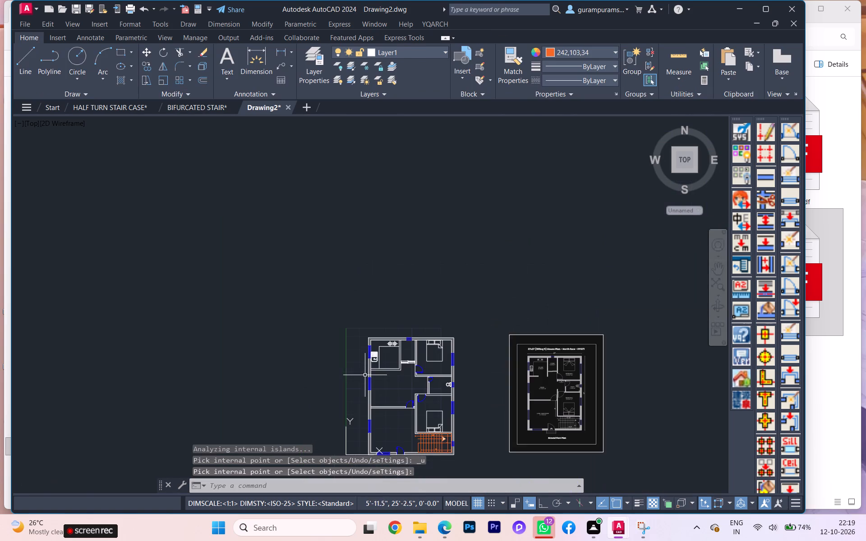
pyautogui.scroll(3, 568, 385)
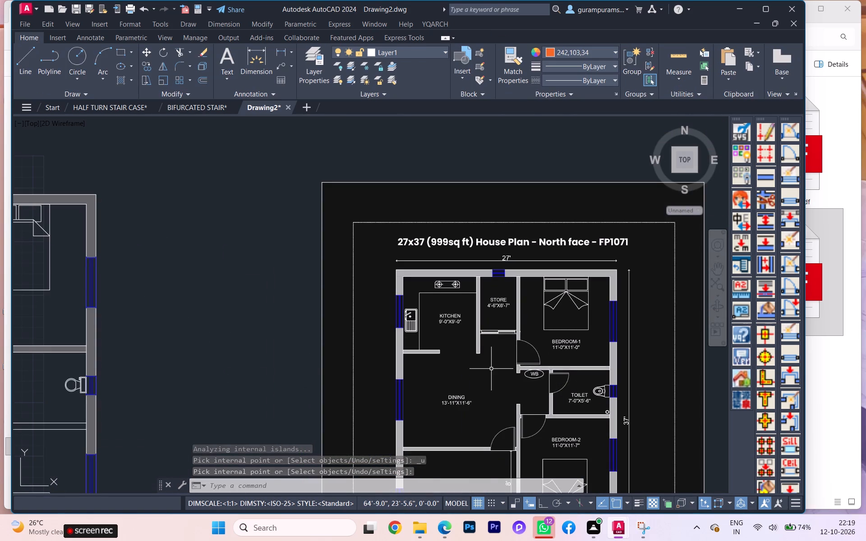
pyautogui.scroll(-1, 491, 369)
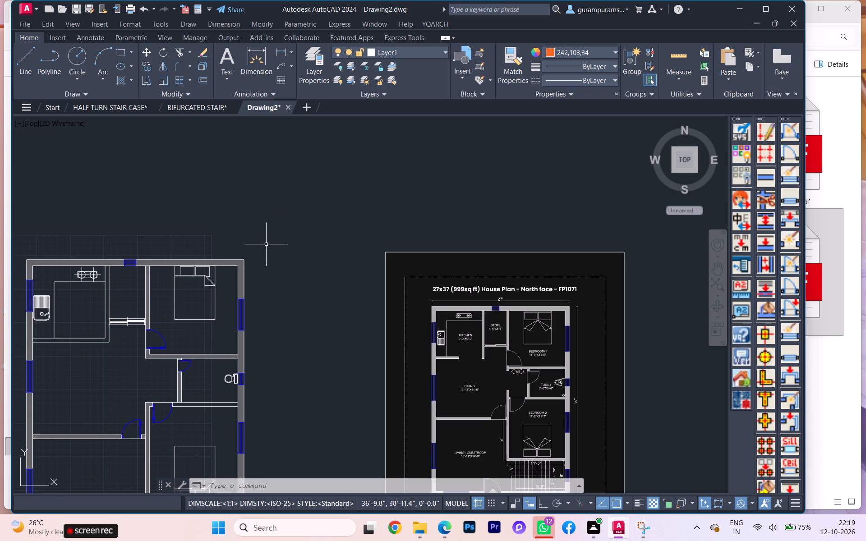
pyautogui.press('b')
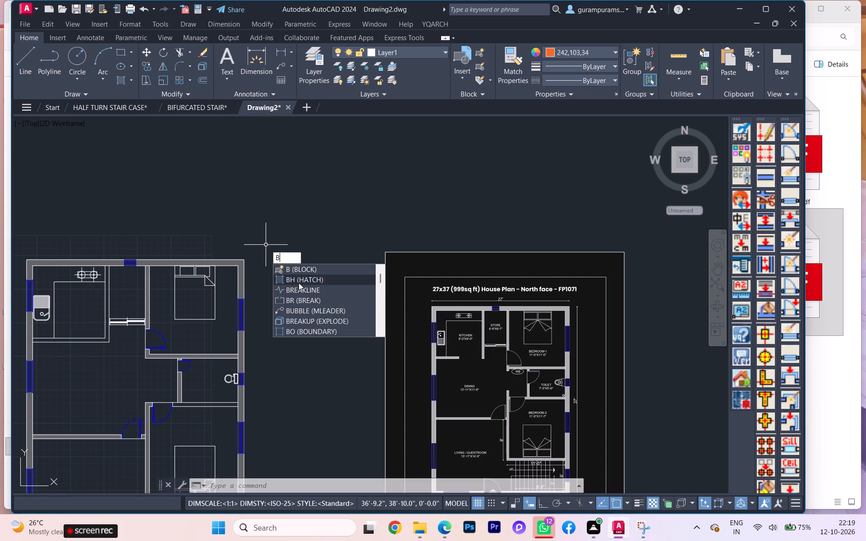
pyautogui.click(301, 299)
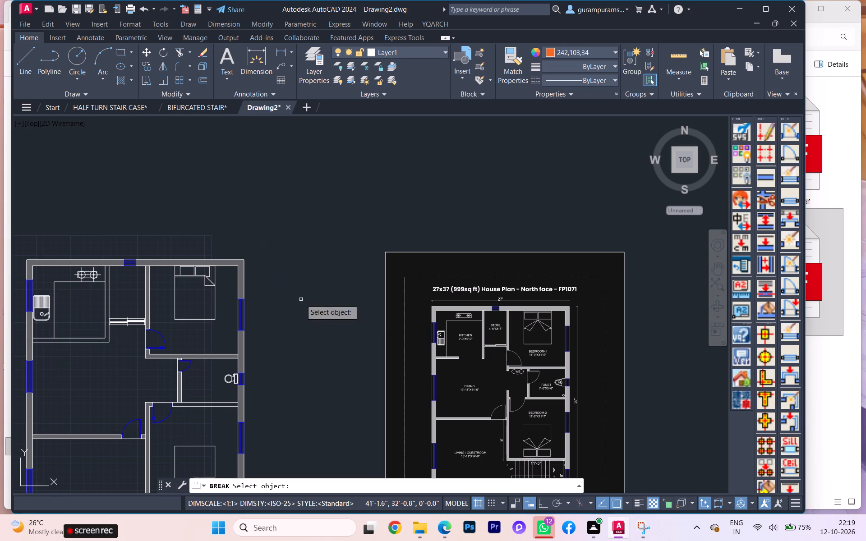
pyautogui.scroll(3, 68, 343)
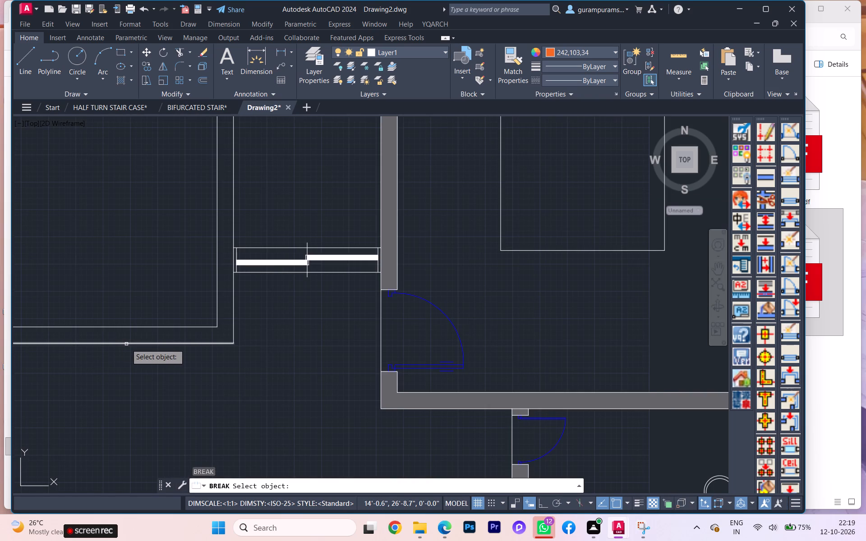
pyautogui.click(126, 344)
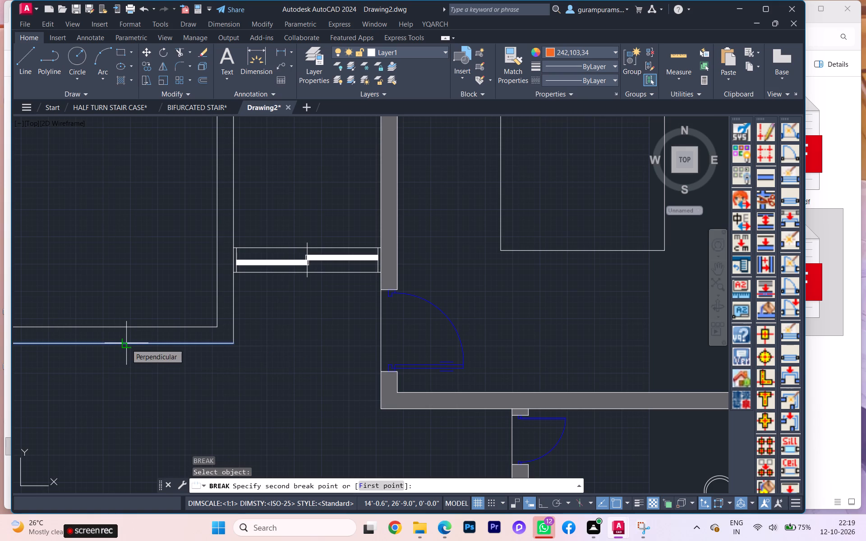
pyautogui.click(216, 343)
# Break the inner line of the kitchen's lower wall, opening a gap from below the counter edge to the inner corner.
pyautogui.press('space')
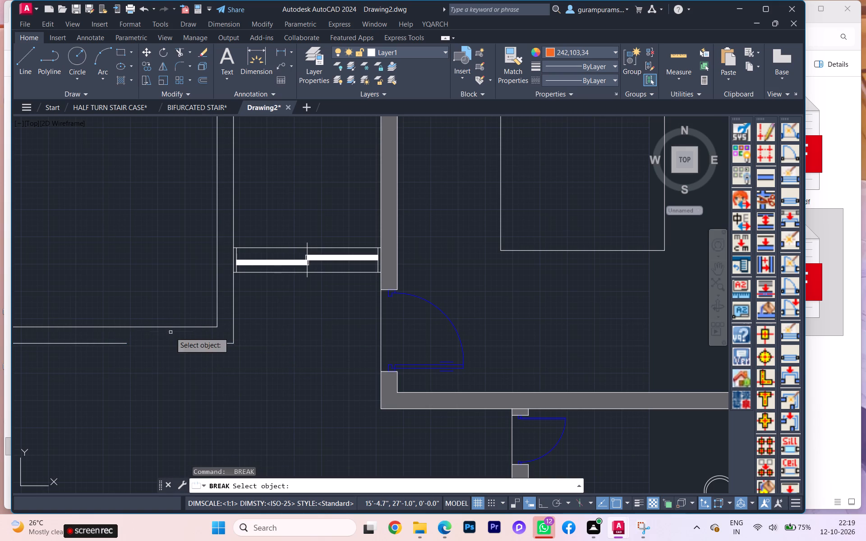
pyautogui.click(139, 326)
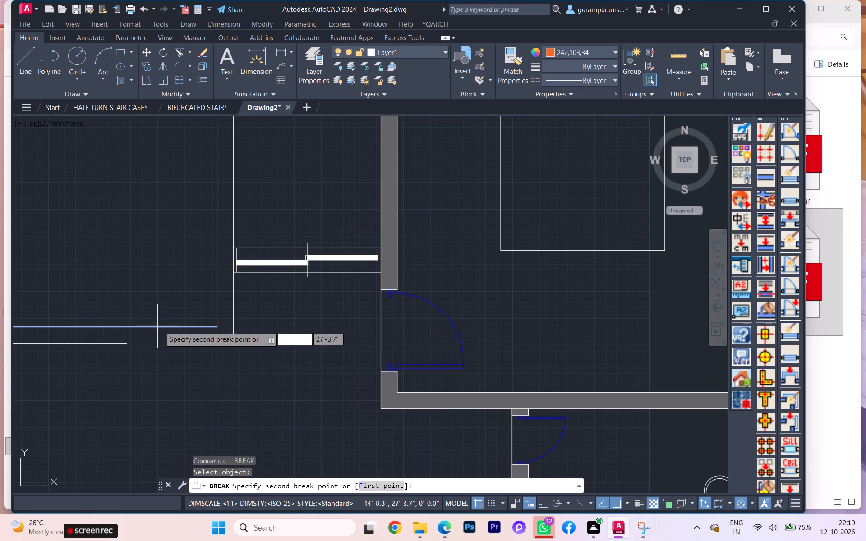
pyautogui.click(214, 328)
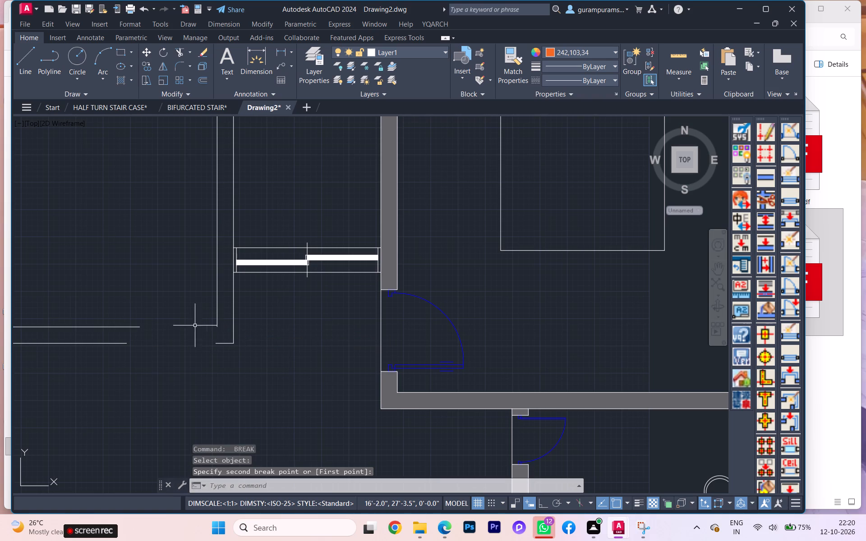
pyautogui.press('Escape')
# Break off short end pieces of both kitchen lower wall lines so they stop at nearly the same point.
pyautogui.scroll(-1, 162, 336)
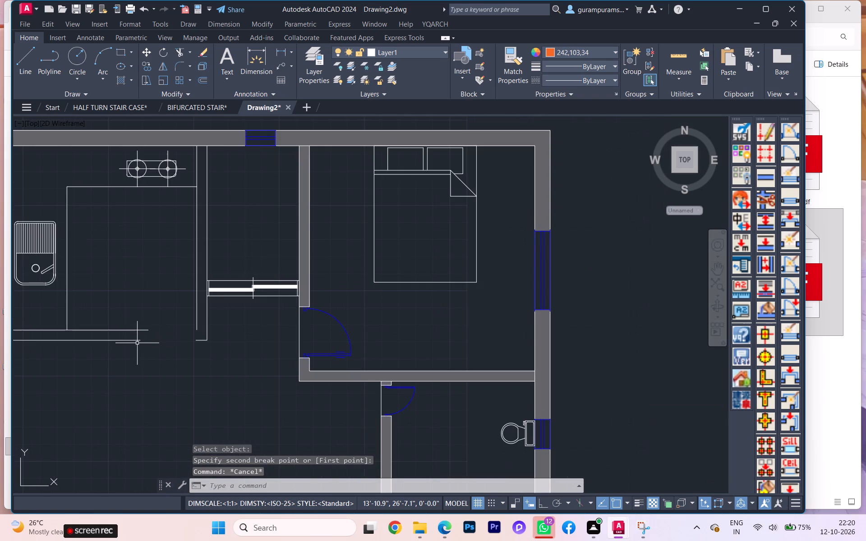
pyautogui.press('space')
pyautogui.click(134, 340)
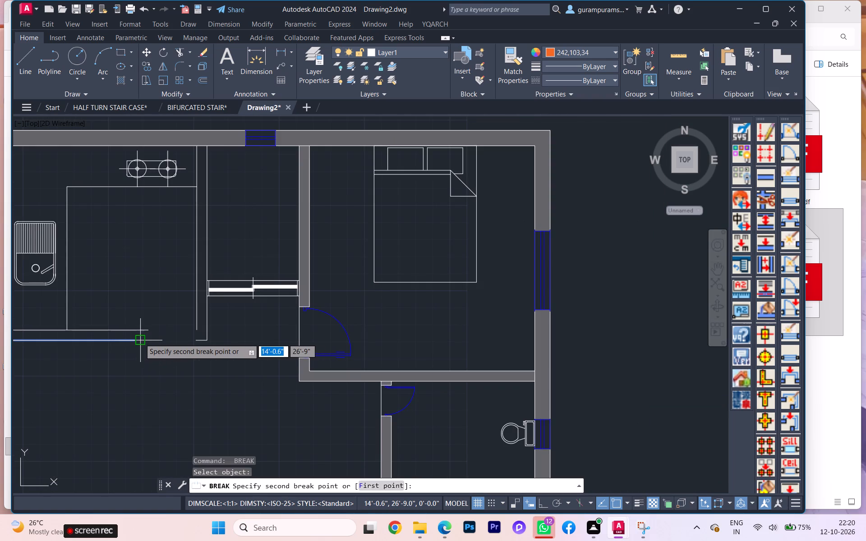
pyautogui.click(139, 339)
pyautogui.press('space')
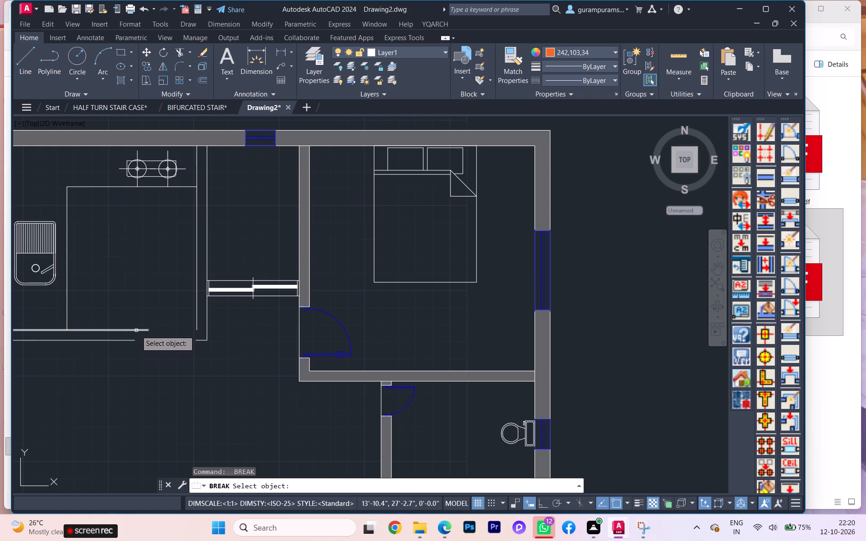
pyautogui.click(136, 330)
pyautogui.click(147, 329)
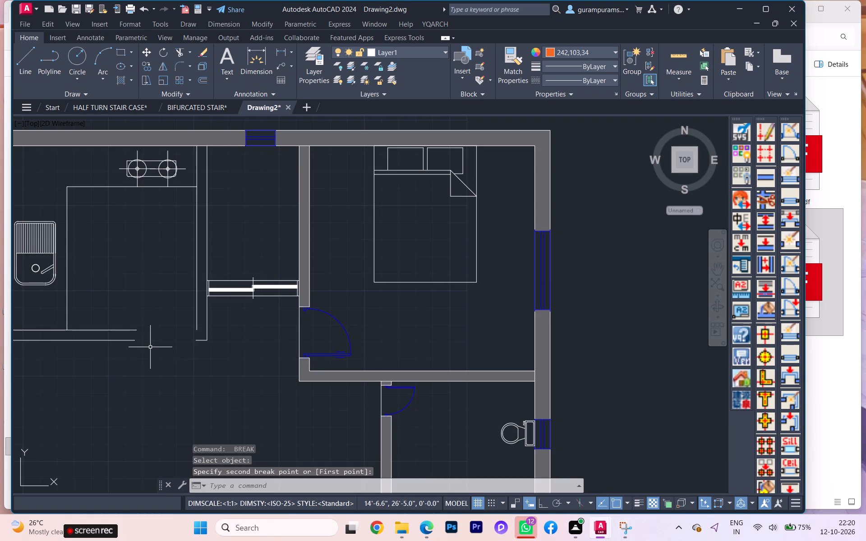
pyautogui.press('Escape')
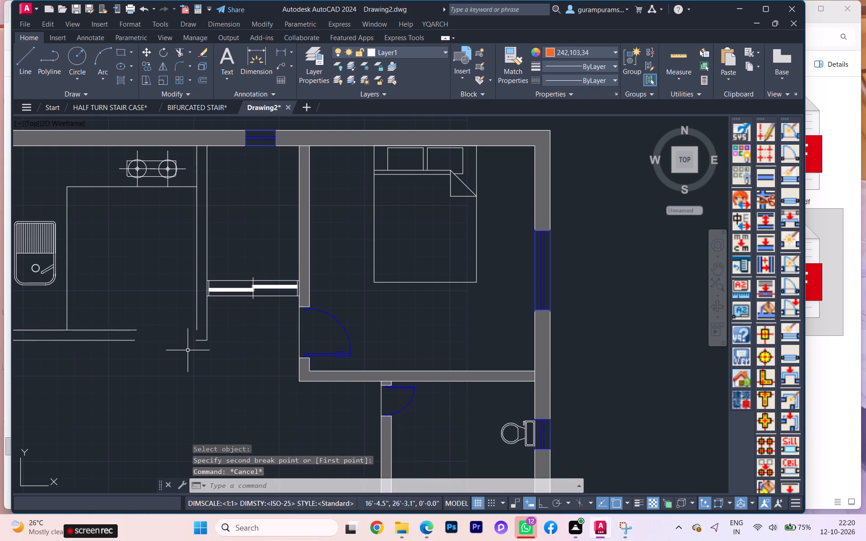
# Extend the kitchen-side line of the kitchen–store wall down to the short line at the wall's lower end.
pyautogui.write('EX')
pyautogui.click(207, 371)
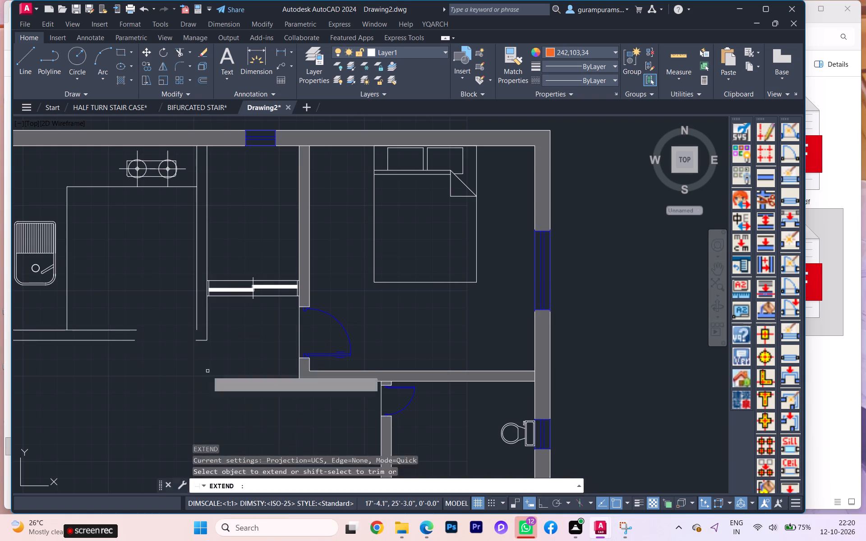
pyautogui.click(198, 322)
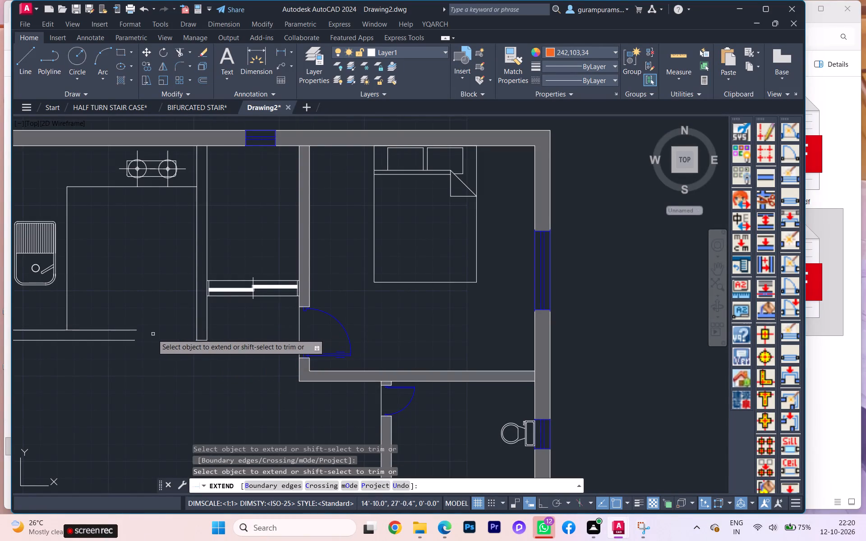
pyautogui.press('Escape')
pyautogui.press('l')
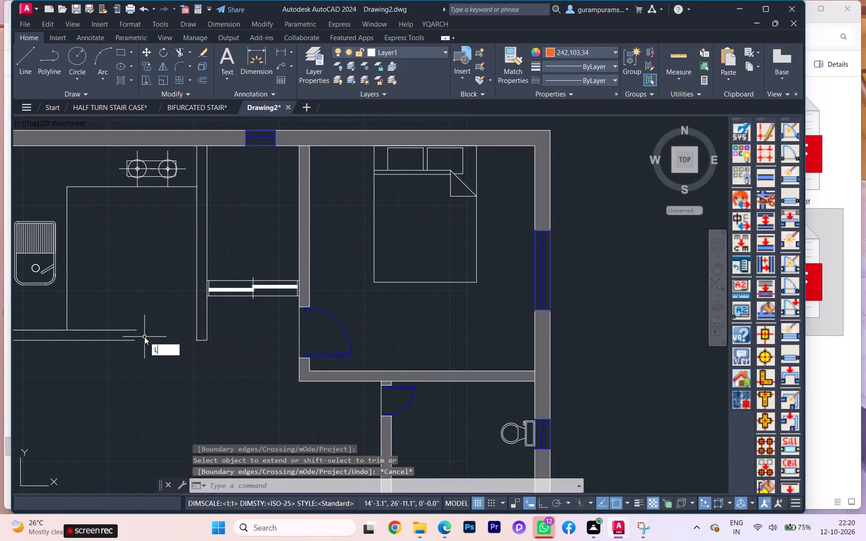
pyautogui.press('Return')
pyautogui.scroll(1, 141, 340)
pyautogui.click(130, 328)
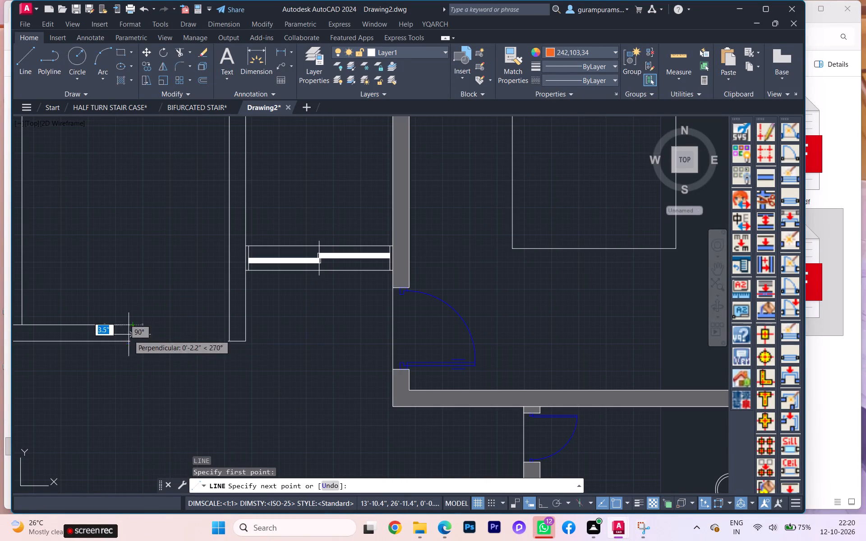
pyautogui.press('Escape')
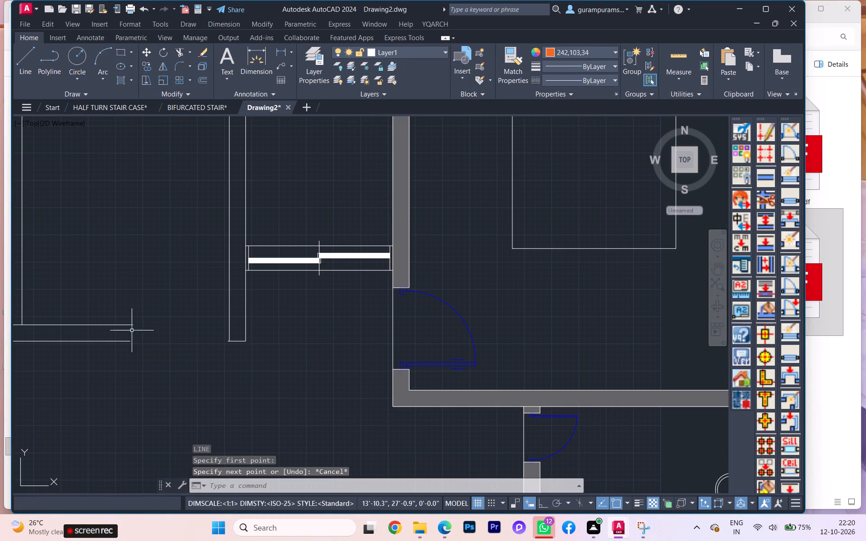
# Set the object colour to ByLayer and, with Ortho on, close the kitchen lower wall's open end with a 6" vertical line.
pyautogui.scroll(1, 129, 335)
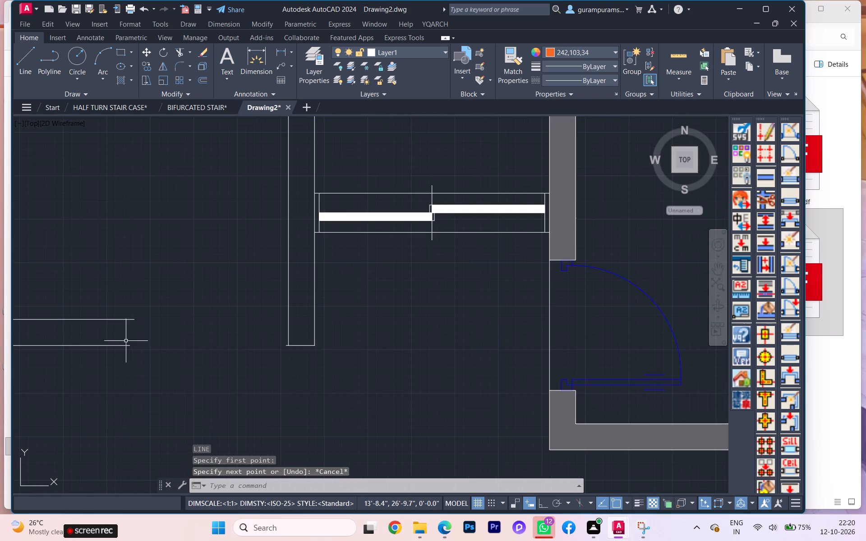
pyautogui.click(577, 48)
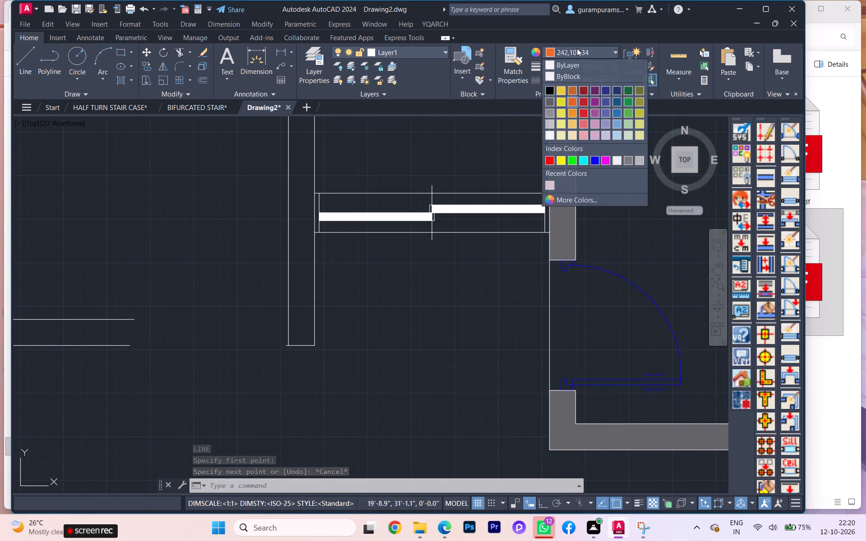
pyautogui.click(582, 63)
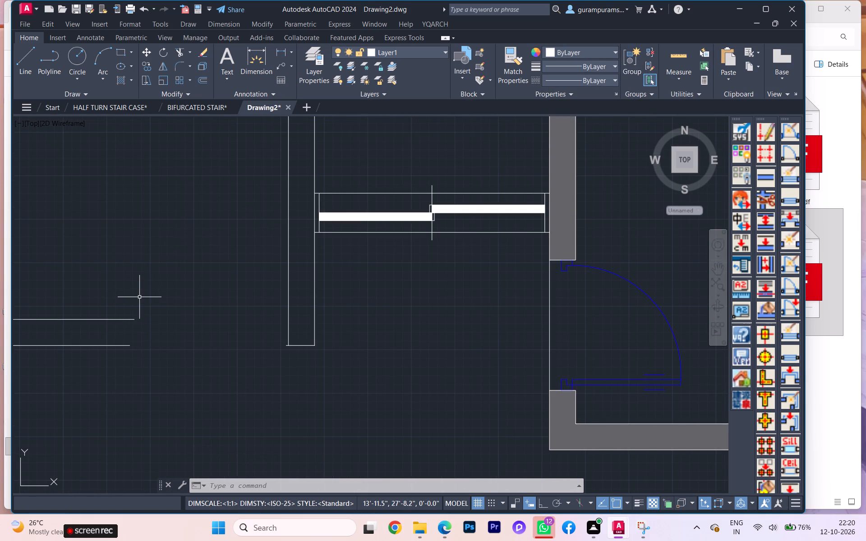
pyautogui.press('l')
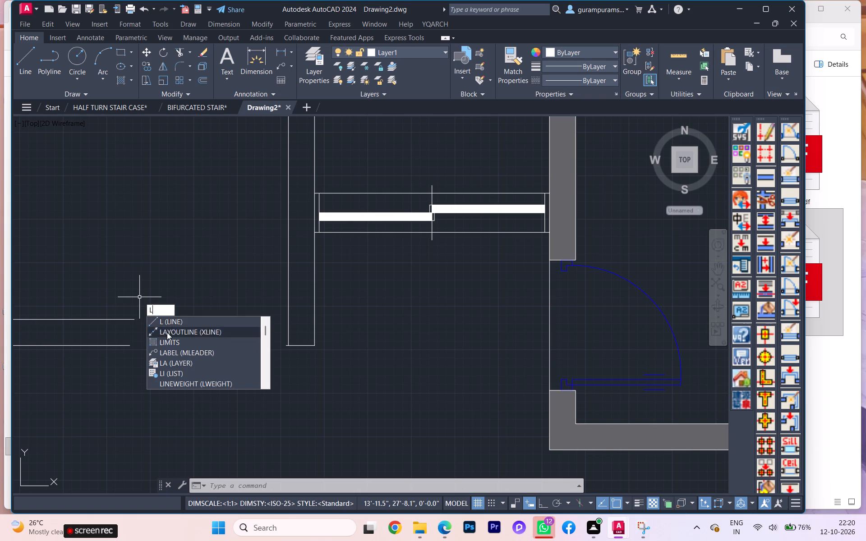
pyautogui.click(176, 322)
pyautogui.click(129, 345)
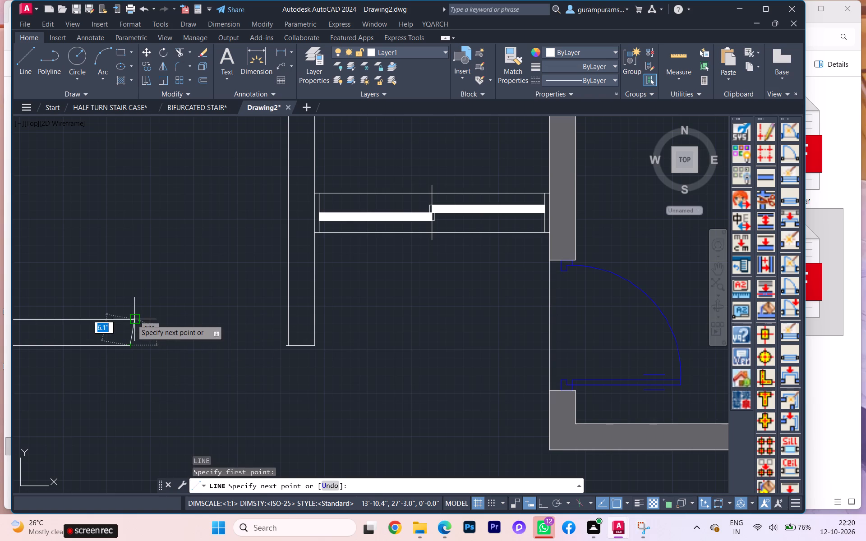
pyautogui.press('F8')
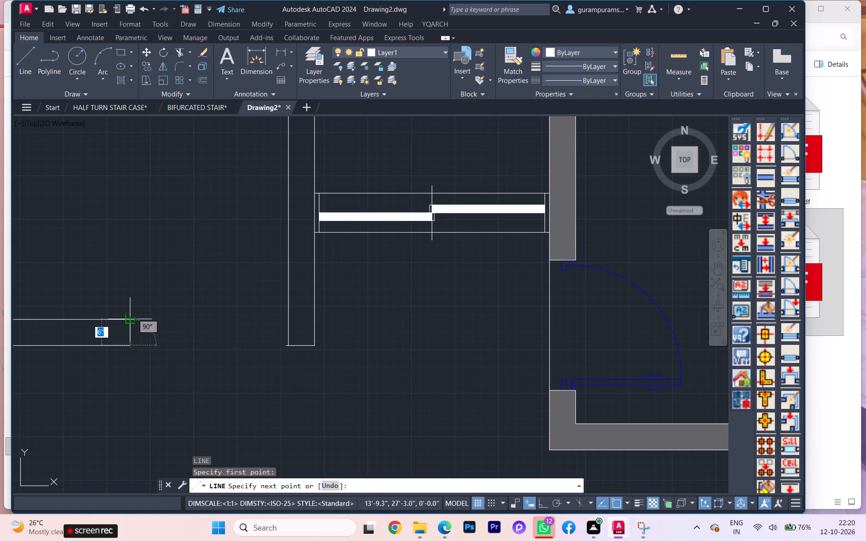
pyautogui.click(128, 318)
pyautogui.press('Escape')
# Trim the upper wall line's overhang past the new end line of the kitchen's lower wall.
pyautogui.scroll(3, 123, 324)
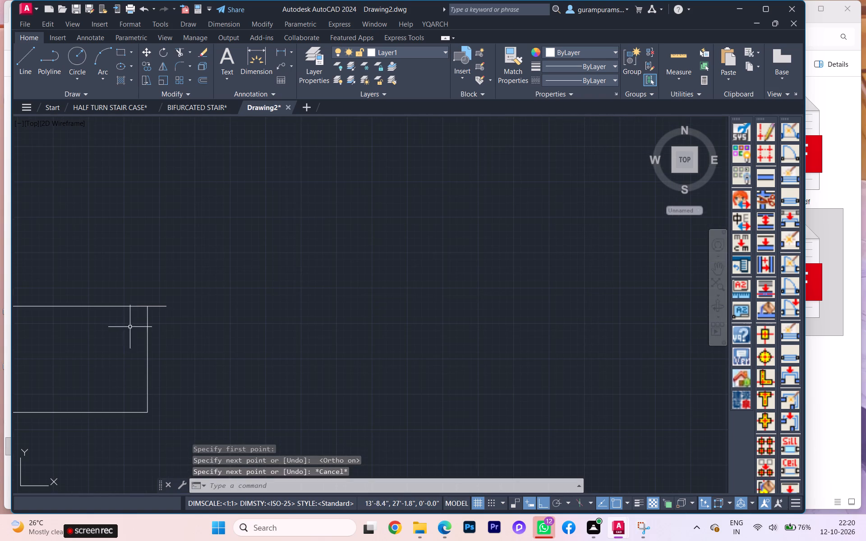
pyautogui.press('t')
pyautogui.press('r')
pyautogui.click(172, 351)
pyautogui.click(161, 306)
pyautogui.scroll(-2, 263, 293)
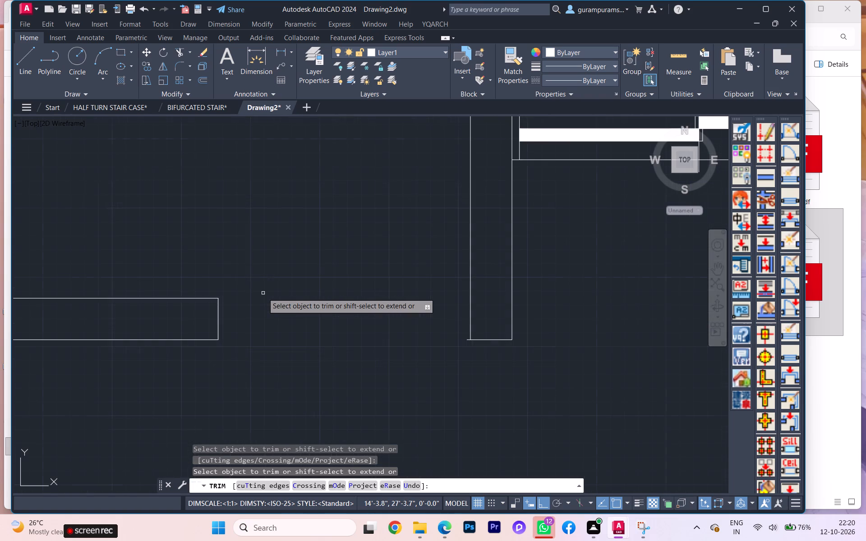
pyautogui.press('Escape')
# Fill the kitchen's lower wall and the kitchen–store wall with the solid 99,100,102 hatch.
pyautogui.scroll(-4, 263, 293)
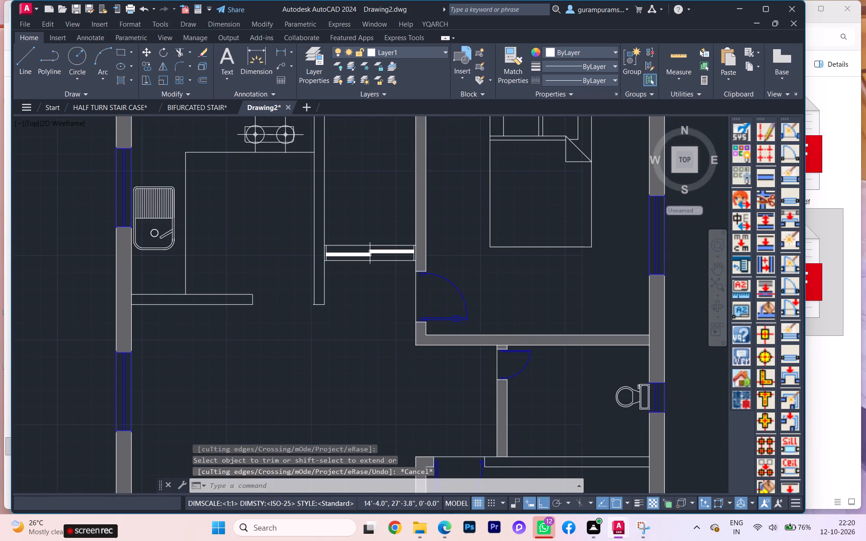
pyautogui.press('h')
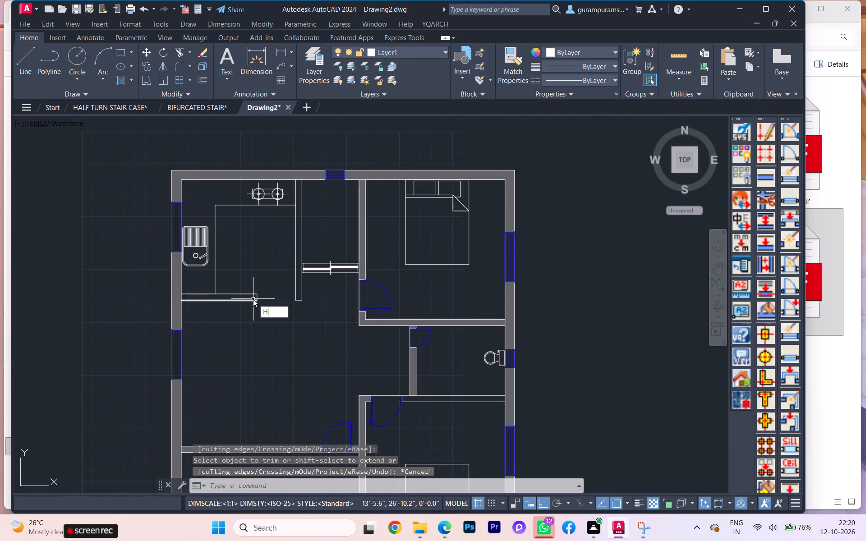
pyautogui.press('Return')
pyautogui.click(237, 296)
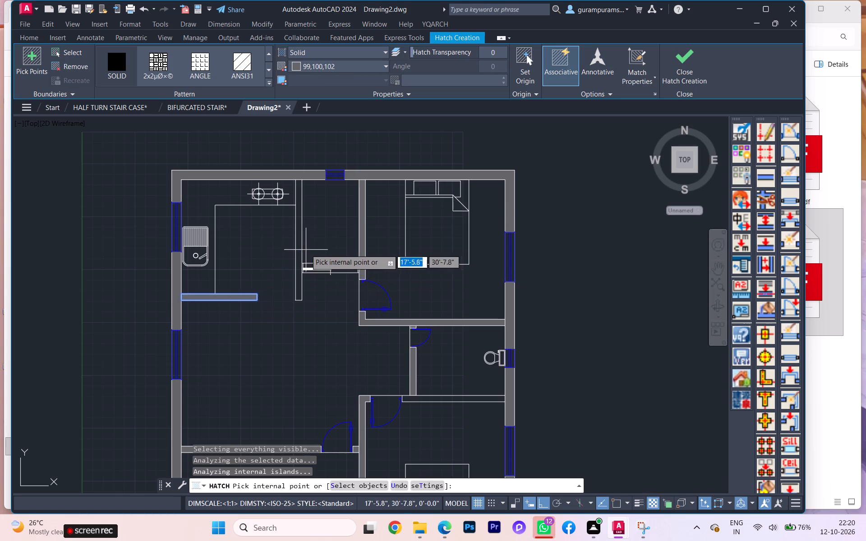
pyautogui.click(299, 243)
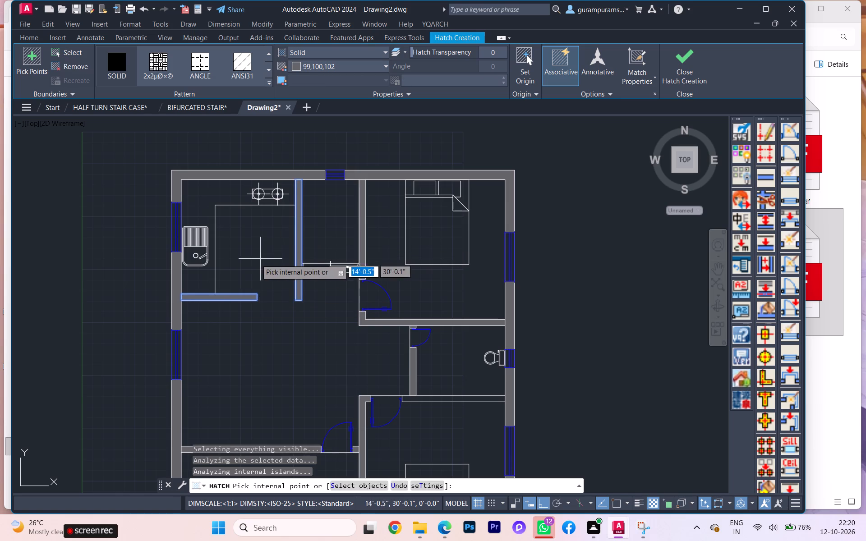
pyautogui.press('Escape')
# Examine the lower half of the plan around the entry and staircase for unfinished walls, beside the reference plan.
pyautogui.scroll(-1, 148, 270)
pyautogui.scroll(-2, 203, 269)
pyautogui.moveTo(225, 293); pyautogui.dragTo(229, 209, button='middle')
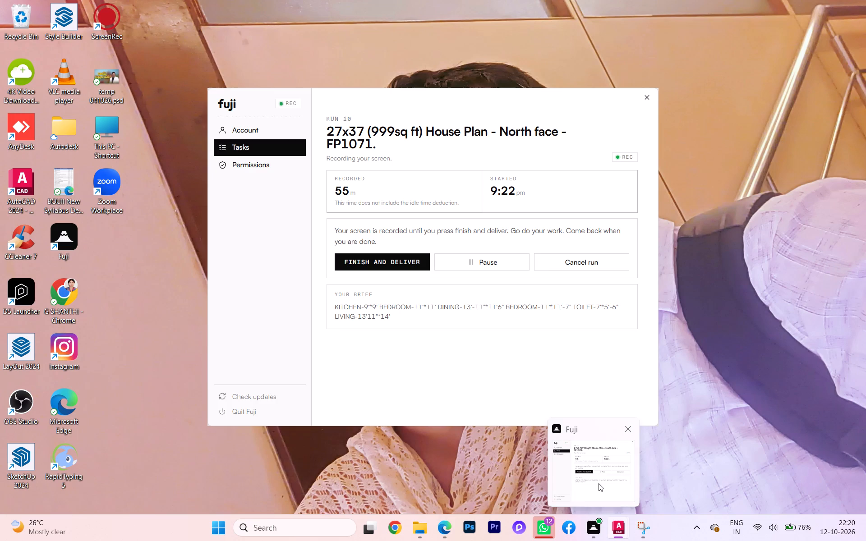
pyautogui.scroll(2, 225, 262)
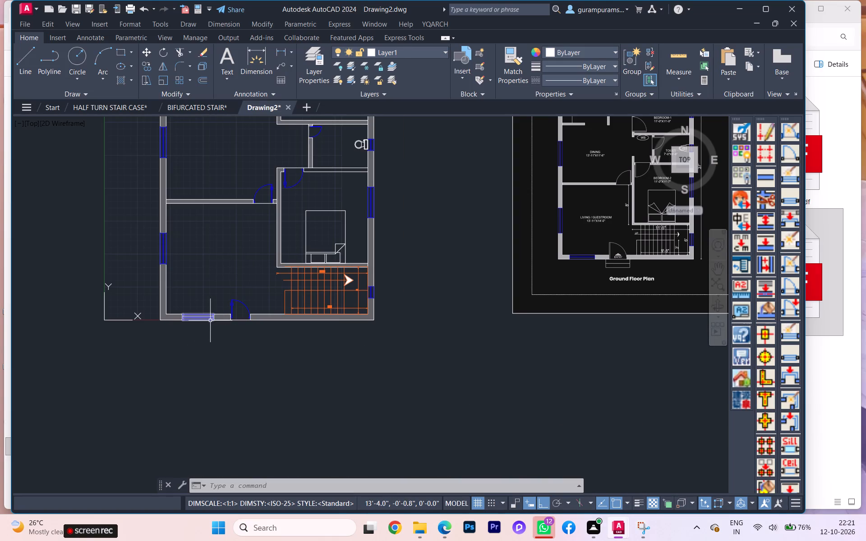
pyautogui.scroll(3, 263, 321)
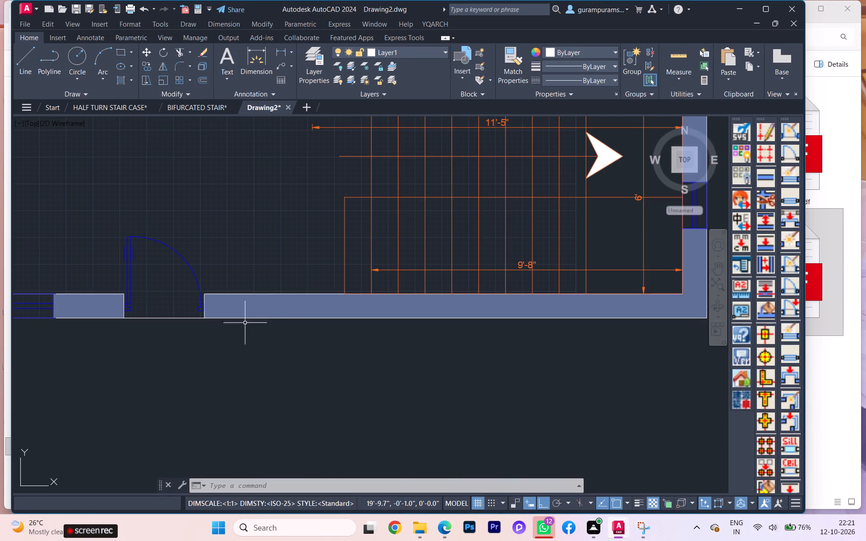
pyautogui.scroll(-1, 157, 342)
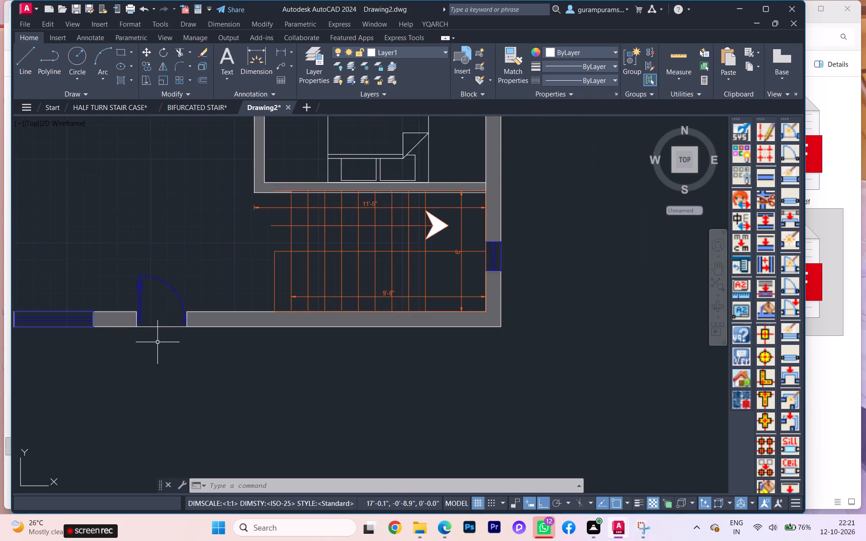
pyautogui.scroll(-2, 157, 342)
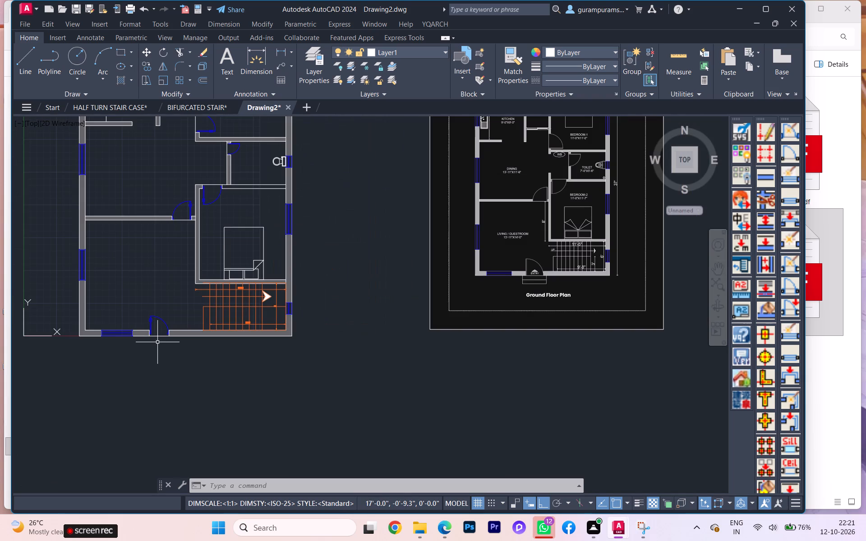
# Fill the wall between the toilet and bedroom 2, from the bedroom door to the outer wall, with the solid 99,100,102 hatch.
pyautogui.scroll(1, 284, 185)
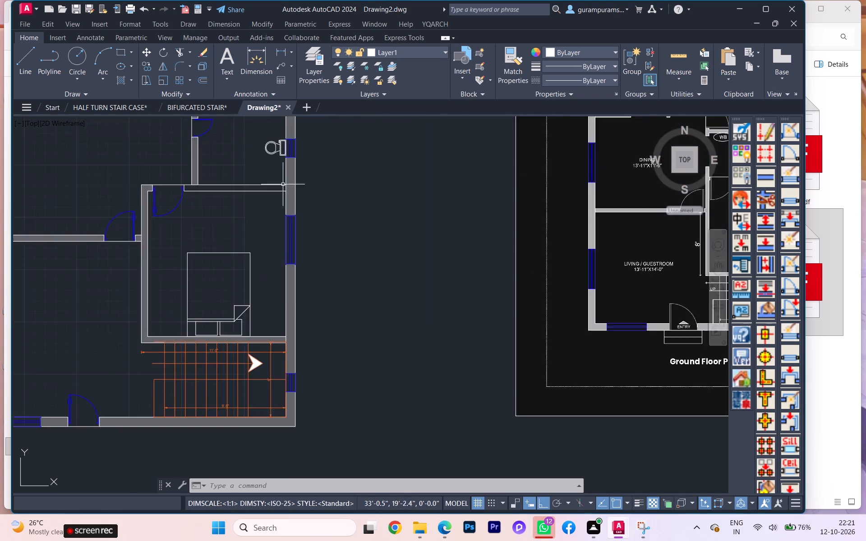
pyautogui.scroll(1, 281, 184)
pyautogui.press('space')
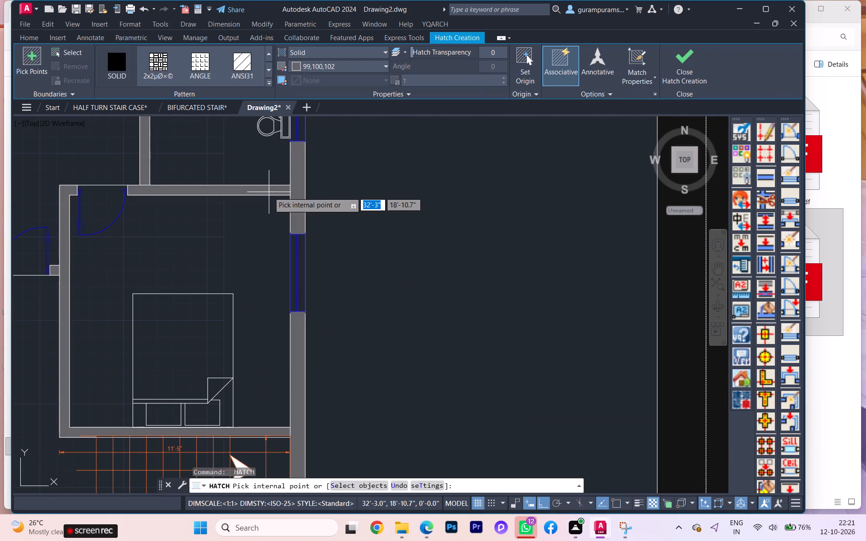
pyautogui.click(265, 194)
pyautogui.scroll(-3, 318, 229)
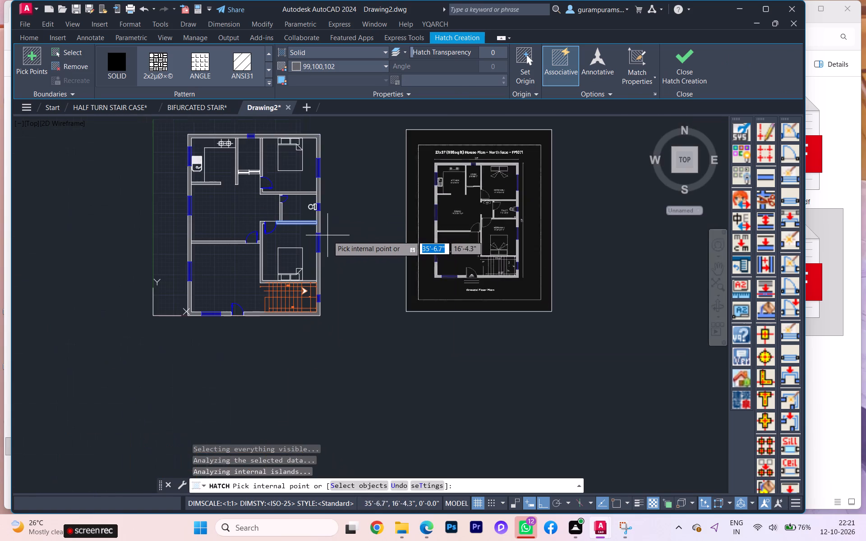
pyautogui.press('Escape')
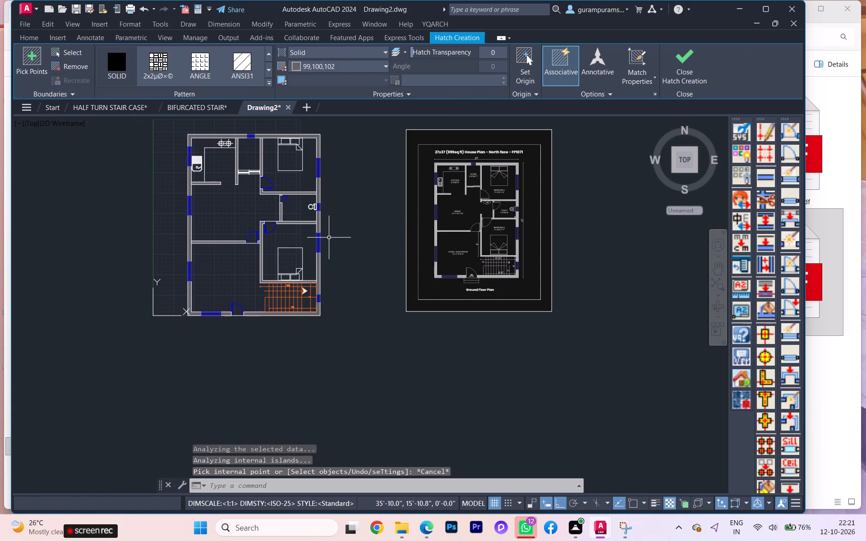
# Start a multiline text label in the living room with a narrowed text box and enter LIVING/GUESTROOM as its first line.
pyautogui.scroll(1, 451, 274)
pyautogui.scroll(-1, 451, 274)
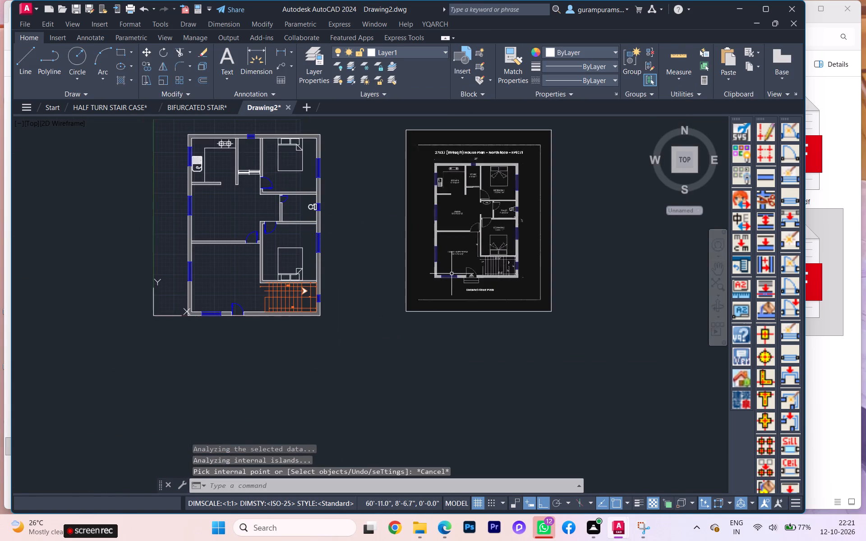
pyautogui.scroll(2, 386, 293)
pyautogui.scroll(-1, 260, 301)
pyautogui.moveTo(260, 300); pyautogui.dragTo(361, 388, button='middle')
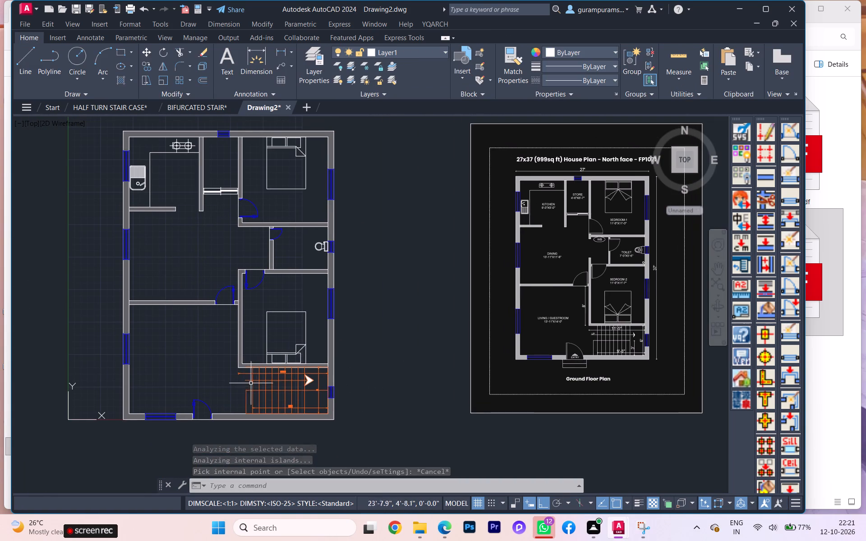
pyautogui.press('t')
pyautogui.press('Return')
pyautogui.click(164, 335)
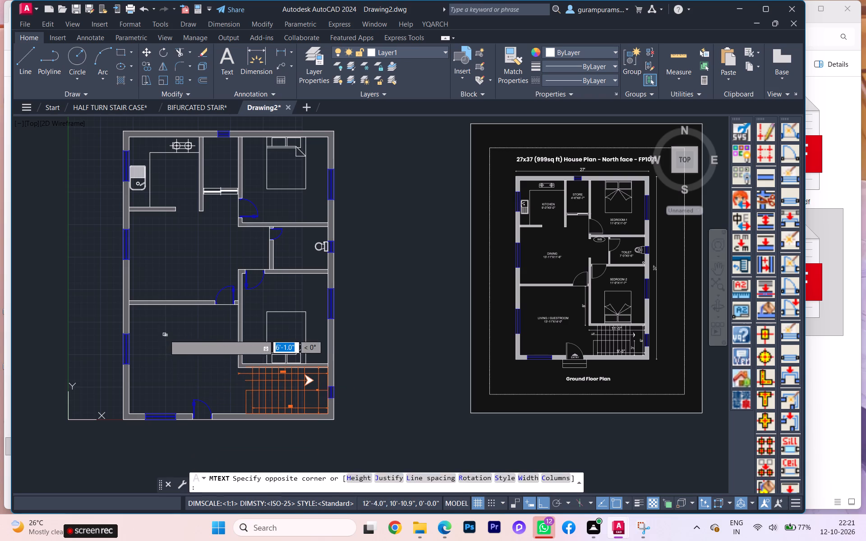
pyautogui.click(223, 370)
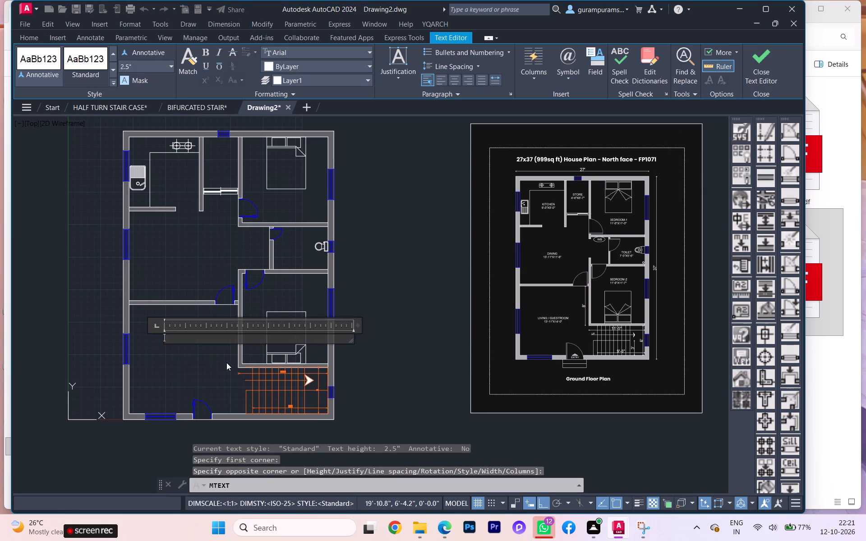
pyautogui.scroll(1, 199, 347)
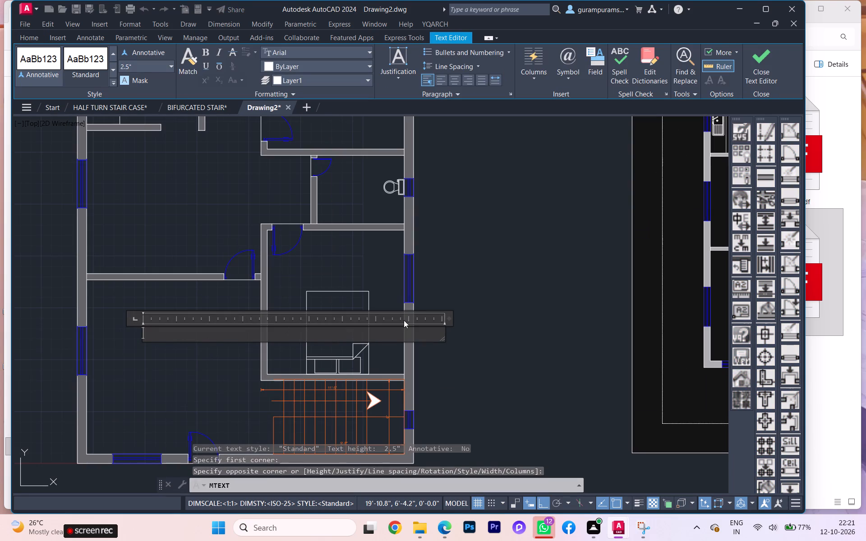
pyautogui.moveTo(443, 330); pyautogui.dragTo(258, 352)
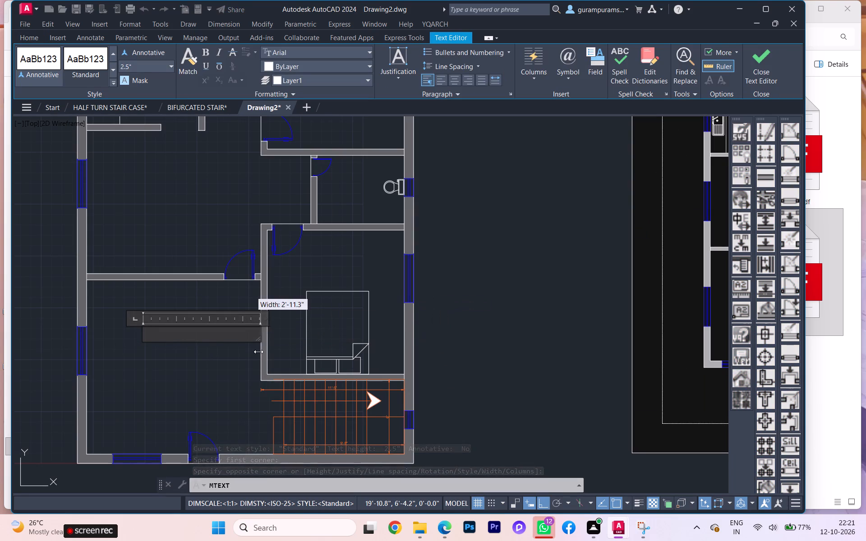
pyautogui.moveTo(258, 352); pyautogui.dragTo(241, 353)
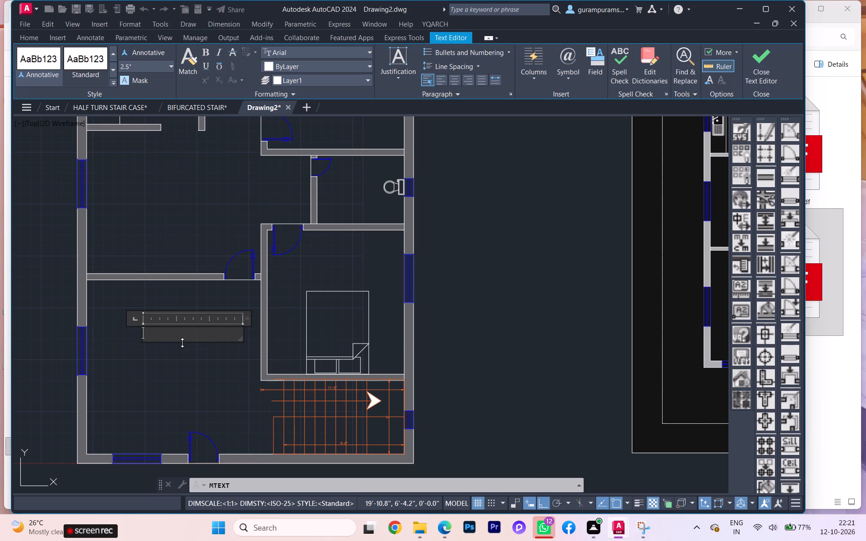
pyautogui.press('l')
pyautogui.write('IVING')
pyautogui.press('/')
pyautogui.scroll(-1, 182, 343)
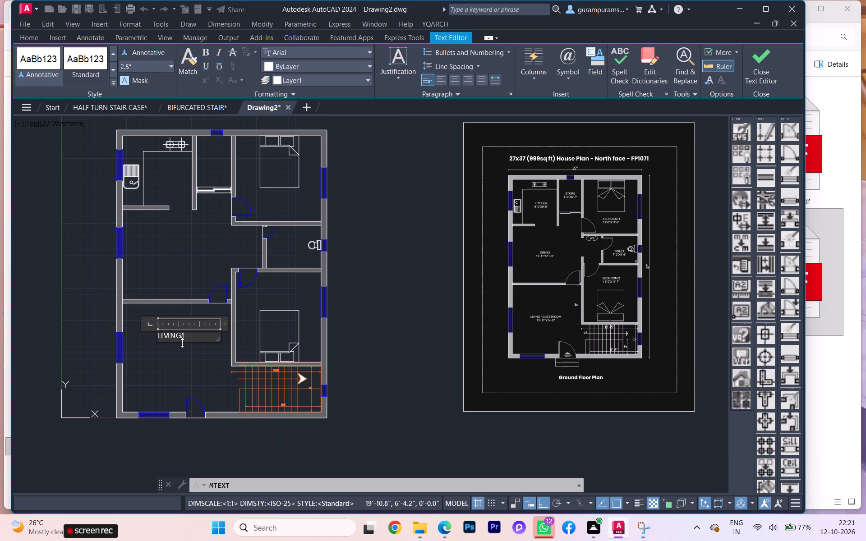
pyautogui.press('g')
pyautogui.press('u')
pyautogui.press('e')
pyautogui.write('STROOM')
pyautogui.press('Return')
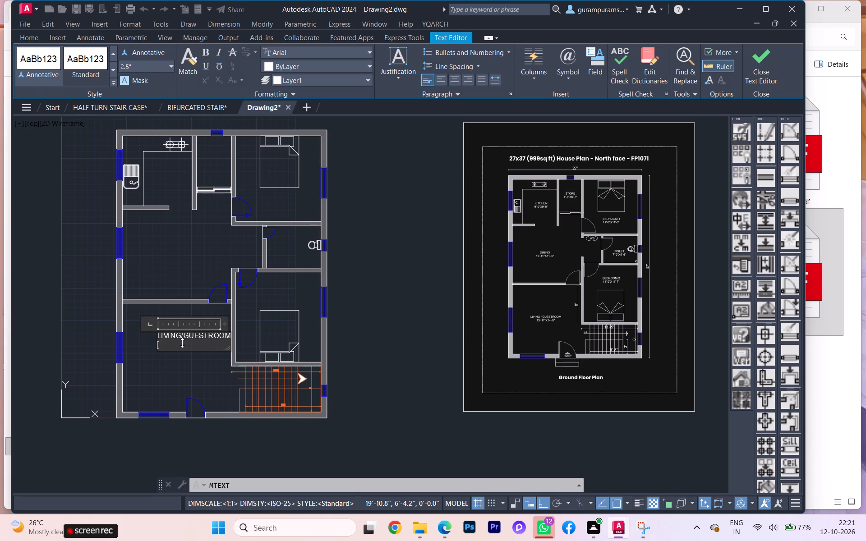
# Add the room size 13'-11"X 14'-0" as the label's second line, following the reference plan, and finish the text.
pyautogui.write('13\'-11"')
pyautogui.press('x')
pyautogui.scroll(1, 182, 343)
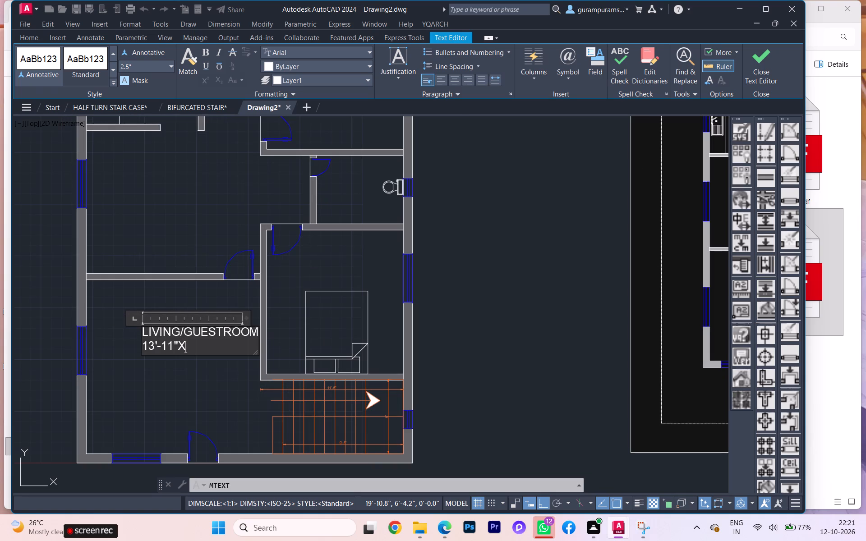
pyautogui.scroll(-1, 74, 355)
pyautogui.scroll(1, 495, 345)
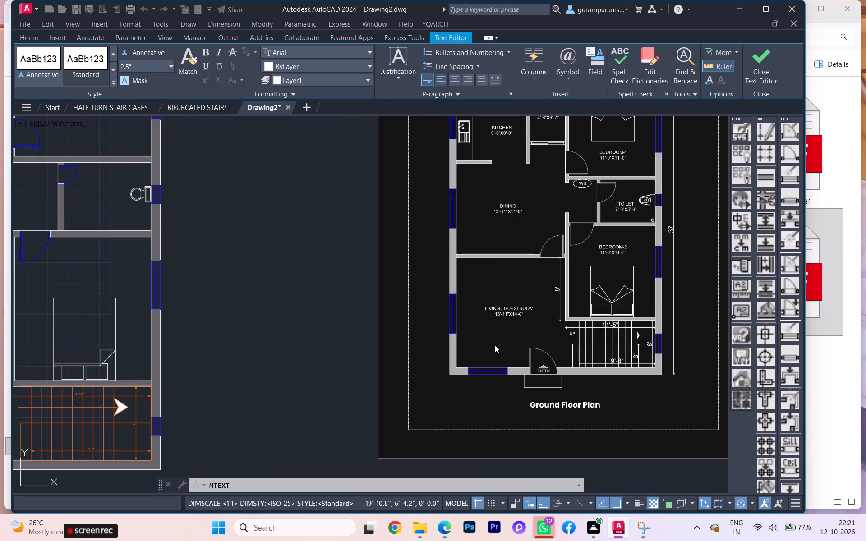
pyautogui.scroll(-1, 494, 345)
pyautogui.press('space')
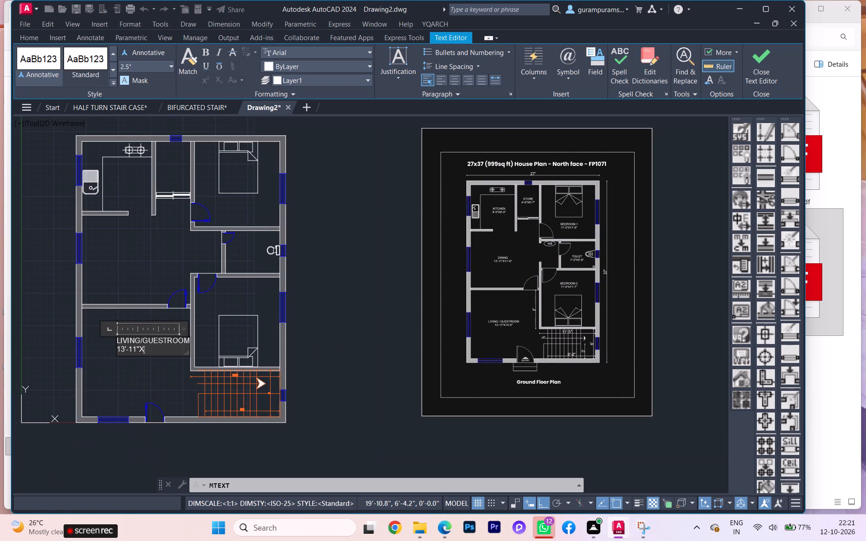
pyautogui.write("14'-0")
pyautogui.hotkey('shift', '"')
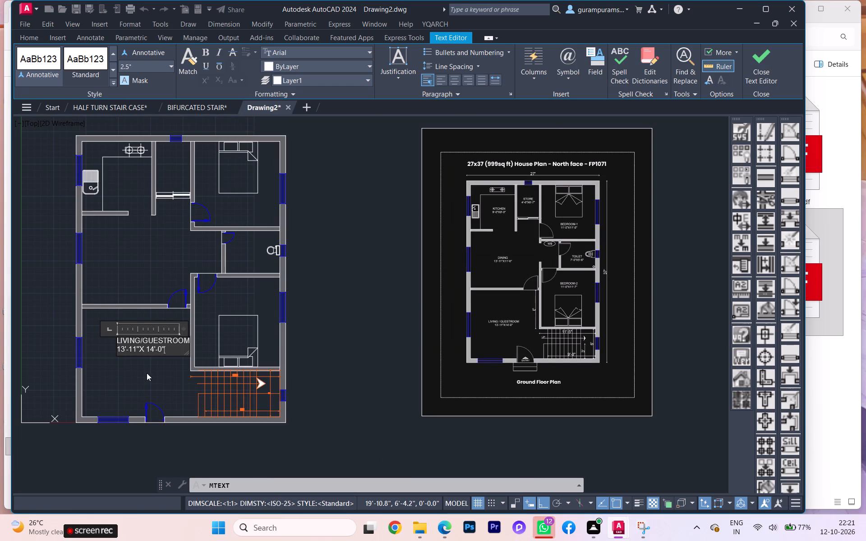
pyautogui.click(147, 373)
# Scale the living/guestroom label up freehand so it is large enough to read at plan scale.
pyautogui.click(125, 340)
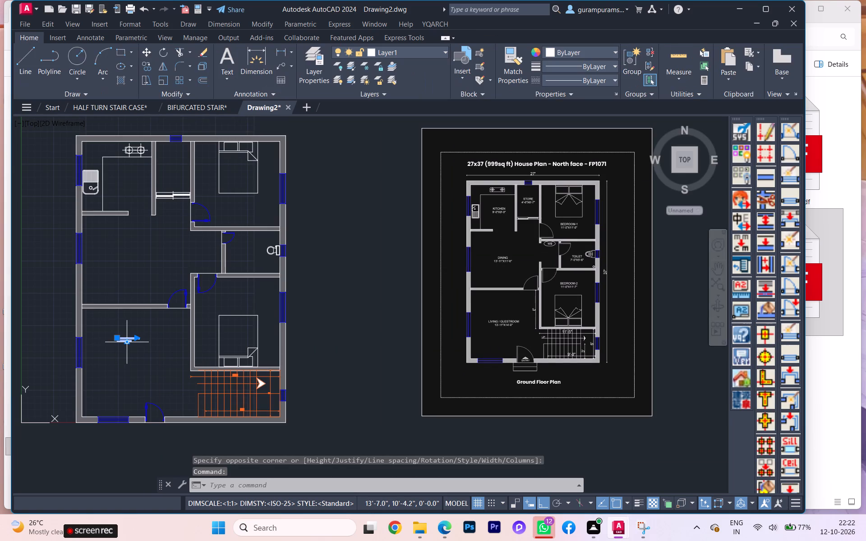
pyautogui.write('SC')
pyautogui.press('Return')
pyautogui.scroll(1, 115, 351)
pyautogui.scroll(-1, 115, 351)
pyautogui.click(106, 367)
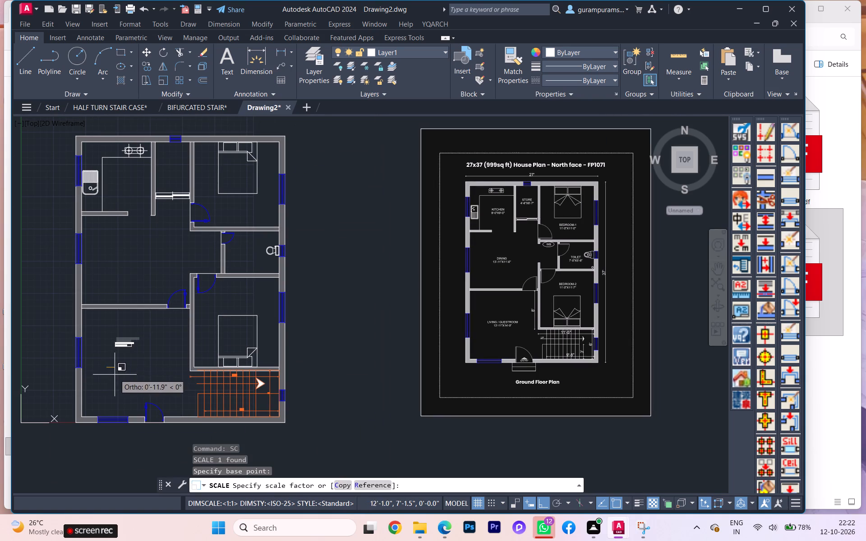
pyautogui.click(154, 349)
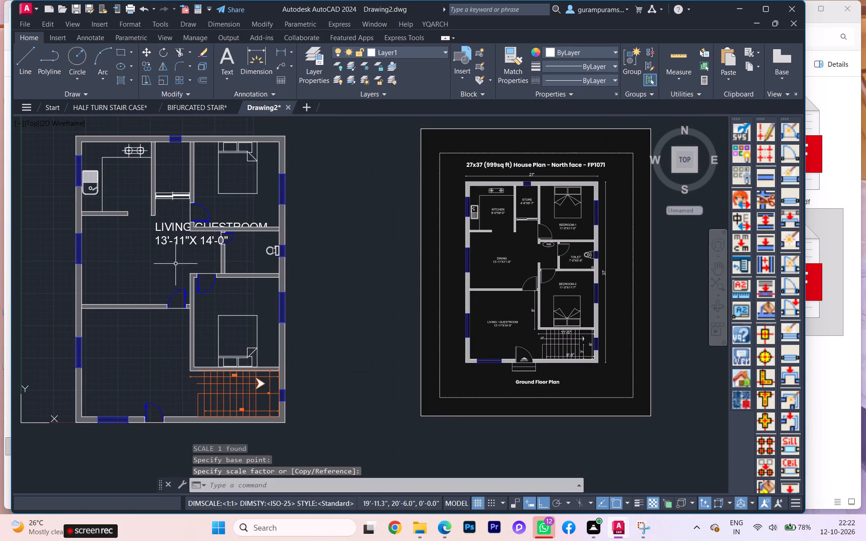
# Move the enlarged label down into the living room with Ortho off.
pyautogui.click(172, 238)
pyautogui.click(161, 234)
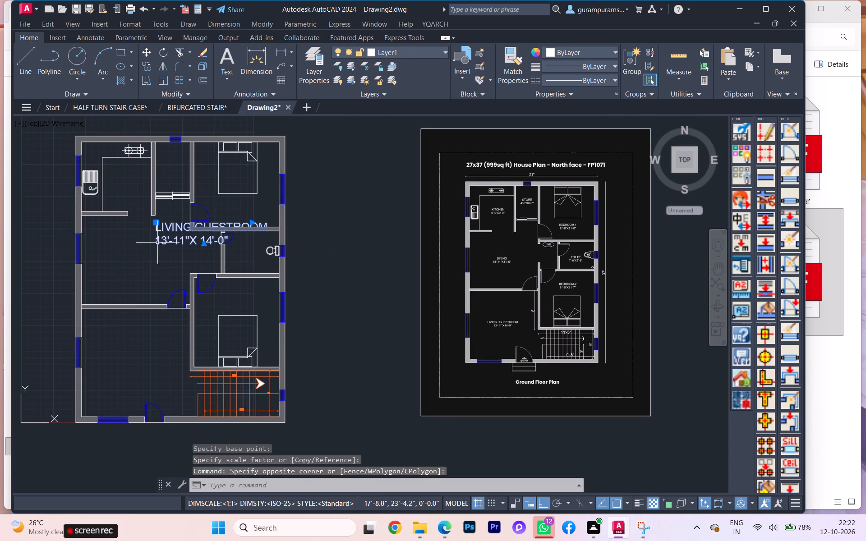
pyautogui.press('m')
pyautogui.press('Return')
pyautogui.click(171, 235)
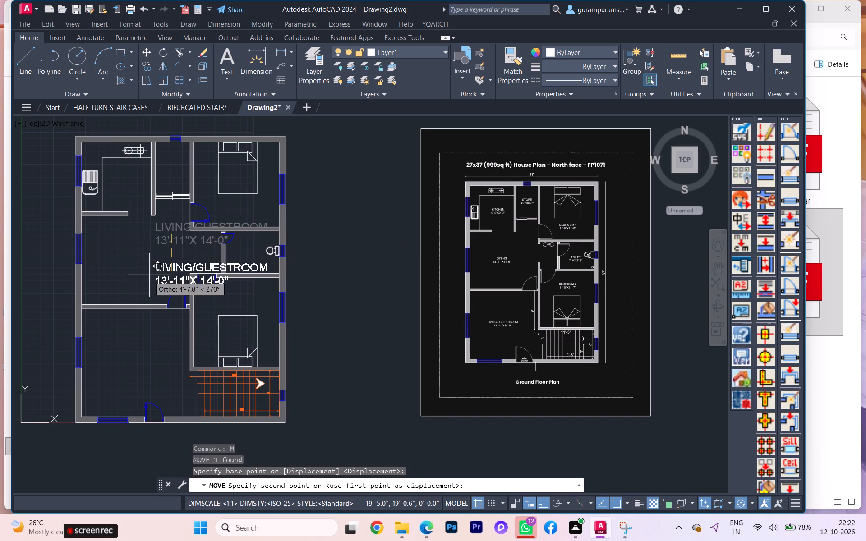
pyautogui.press('F8')
pyautogui.click(106, 356)
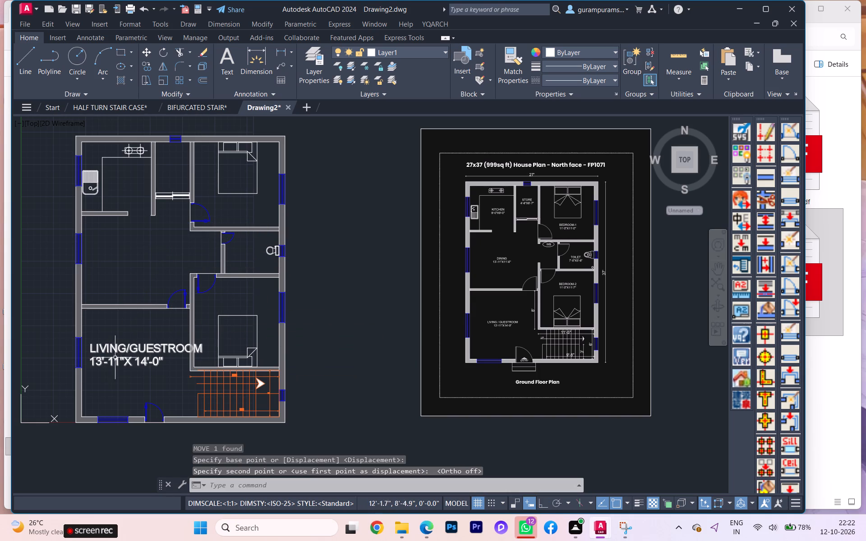
# Scale the living/guestroom label down by a factor of about 0.6 so it fits between the living room's walls.
pyautogui.click(125, 350)
pyautogui.press('s')
pyautogui.press('c')
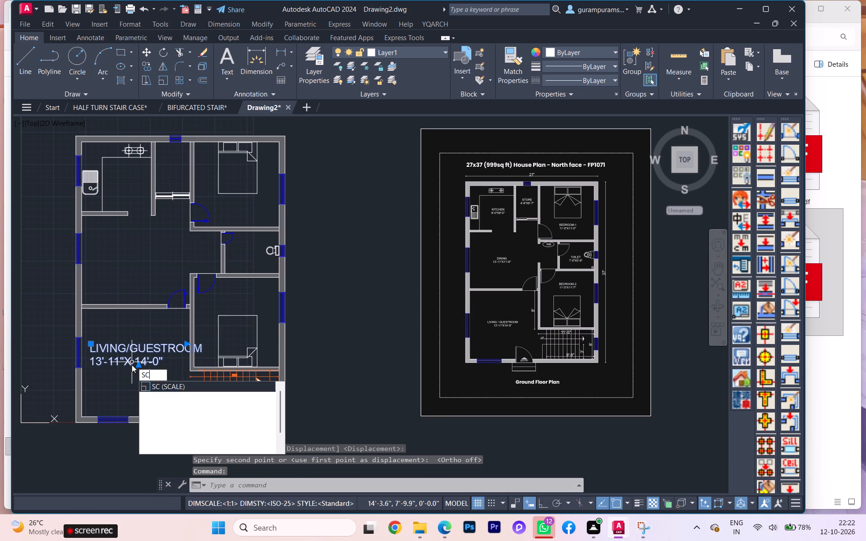
pyautogui.press('Return')
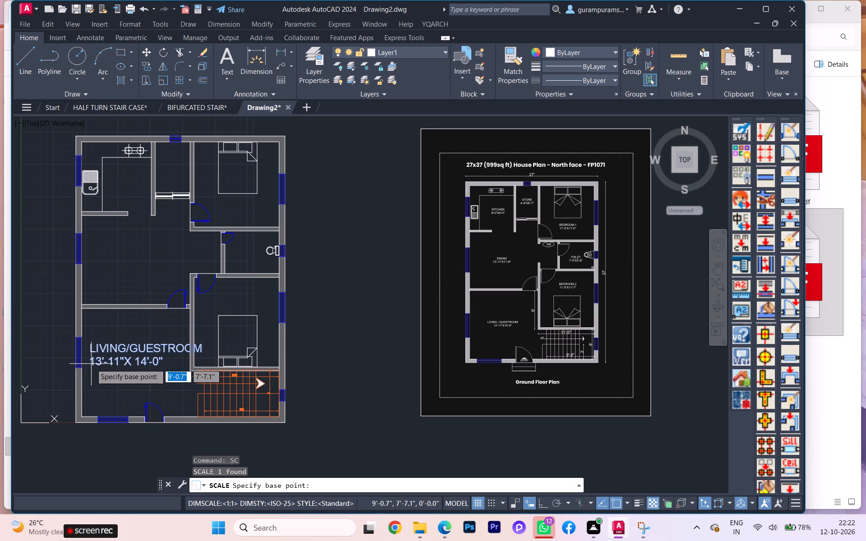
pyautogui.click(91, 364)
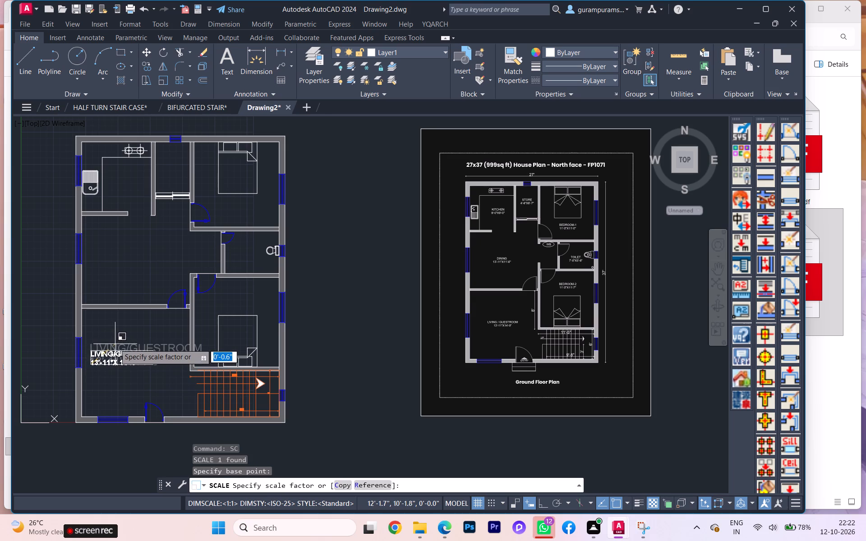
pyautogui.click(115, 344)
# Move the reduced label slightly up and across towards the middle of the living room.
pyautogui.click(119, 362)
pyautogui.press('m')
pyautogui.press('Return')
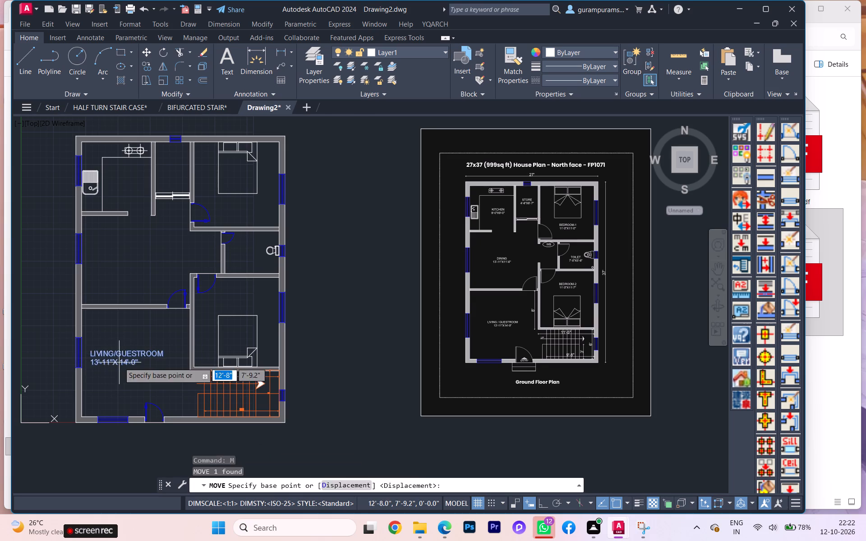
pyautogui.click(119, 362)
pyautogui.click(126, 350)
# Place the living/guestroom label slightly higher and further across in the living room.
pyautogui.click(126, 350)
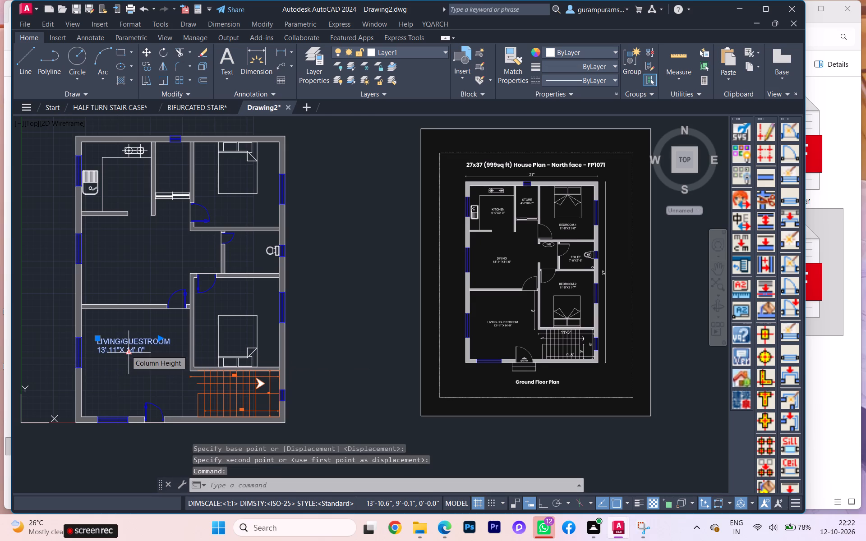
# Copy the living/guestroom label into the dining area and both bedrooms, plus one spare copy below the plan.
pyautogui.write('CO')
pyautogui.press('Return')
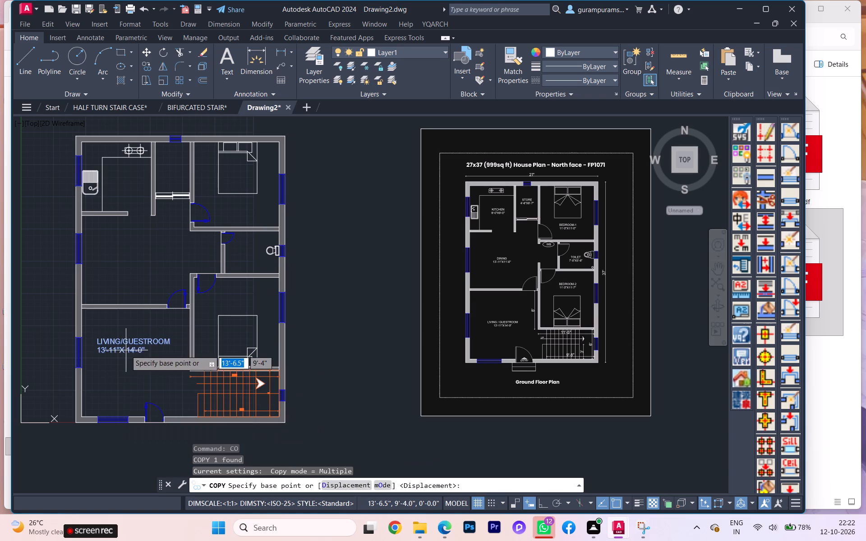
pyautogui.click(138, 347)
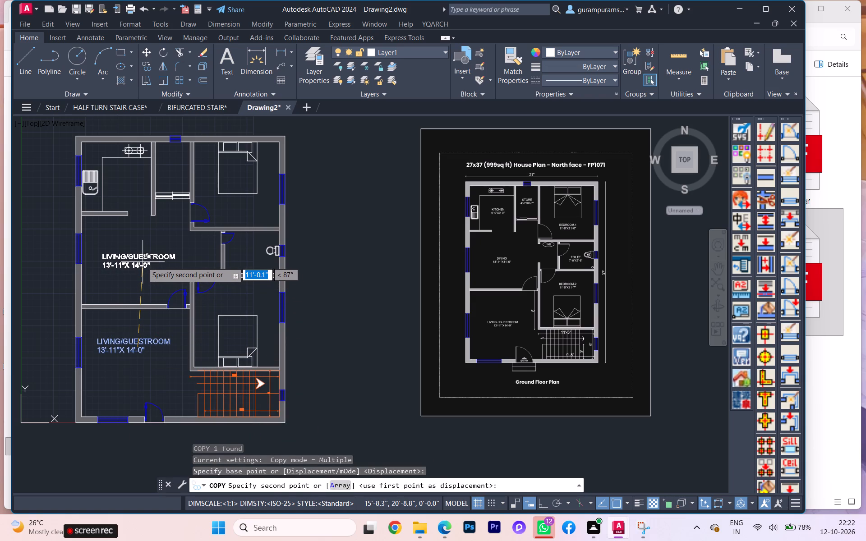
pyautogui.click(143, 262)
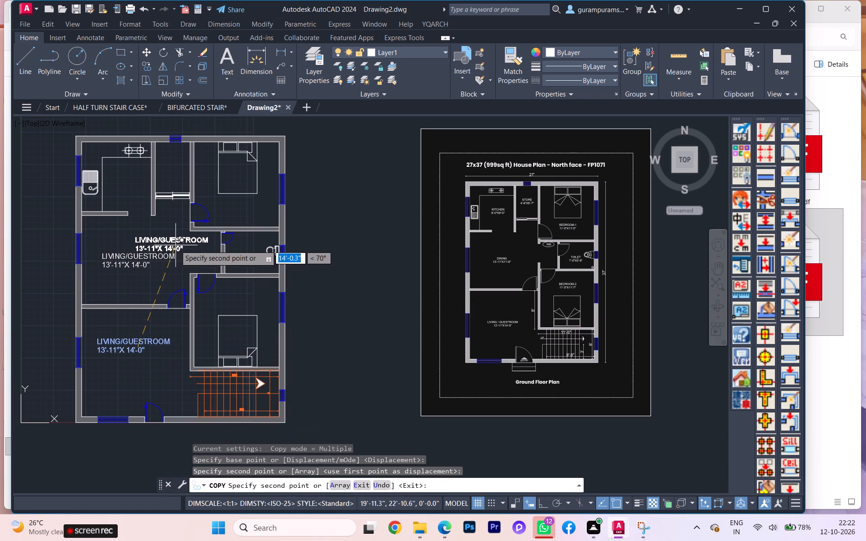
pyautogui.moveTo(176, 245); pyautogui.dragTo(160, 303, button='middle')
pyautogui.scroll(1, 225, 272)
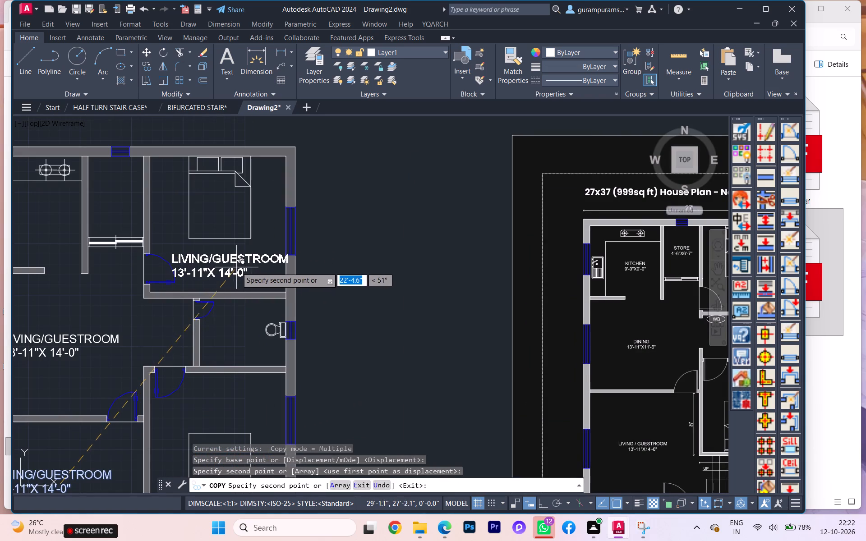
pyautogui.click(244, 264)
pyautogui.scroll(-3, 244, 328)
pyautogui.scroll(1, 234, 360)
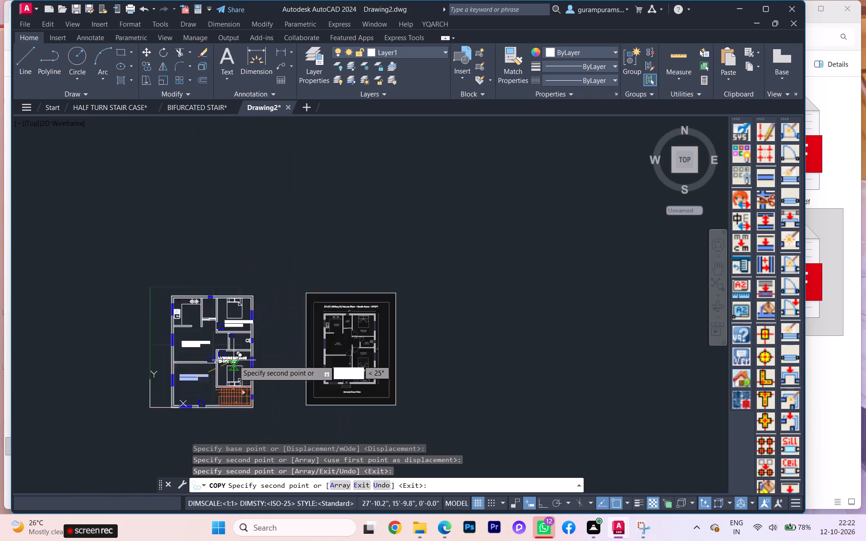
pyautogui.scroll(2, 234, 360)
pyautogui.click(240, 363)
pyautogui.scroll(-2, 239, 354)
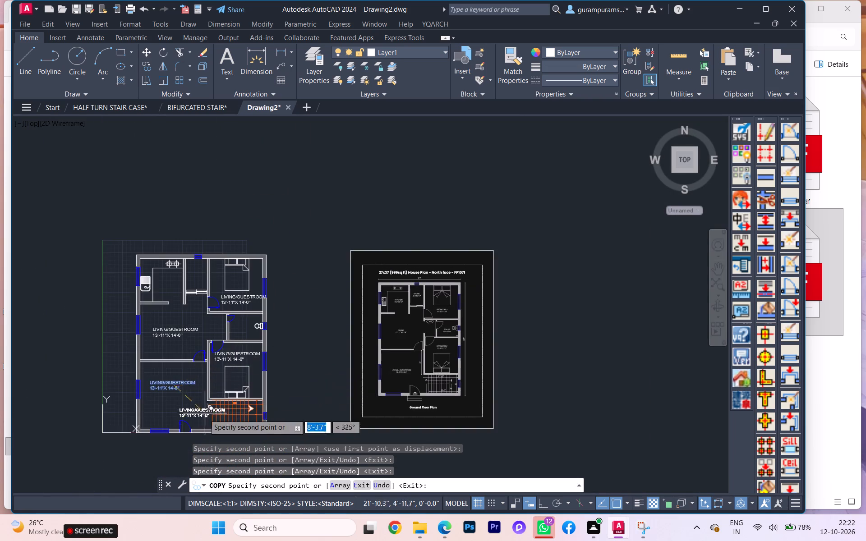
pyautogui.scroll(-2, 201, 421)
pyautogui.moveTo(201, 420); pyautogui.dragTo(202, 405, button='middle')
pyautogui.scroll(3, 197, 425)
pyautogui.click(198, 392)
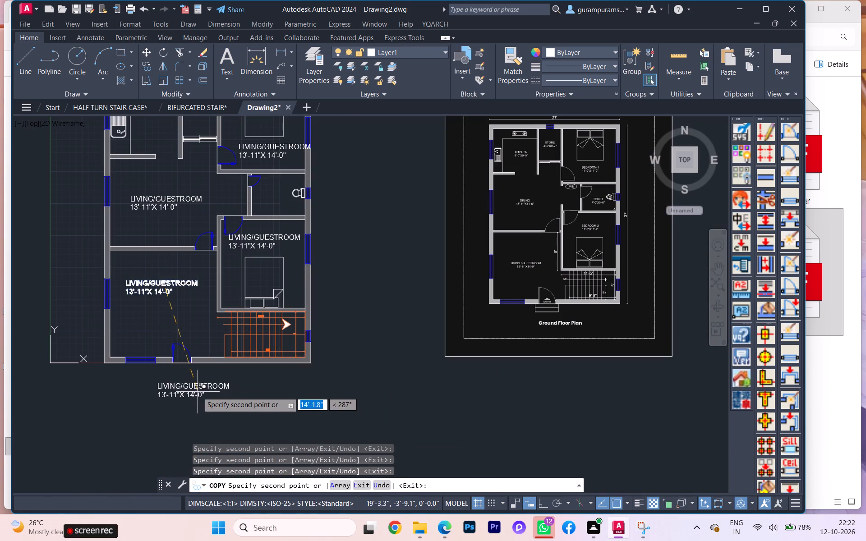
pyautogui.press('Escape')
# Indent the size line of the living room label by three spaces to centre it under the room name.
pyautogui.scroll(-2, 173, 387)
pyautogui.scroll(1, 189, 352)
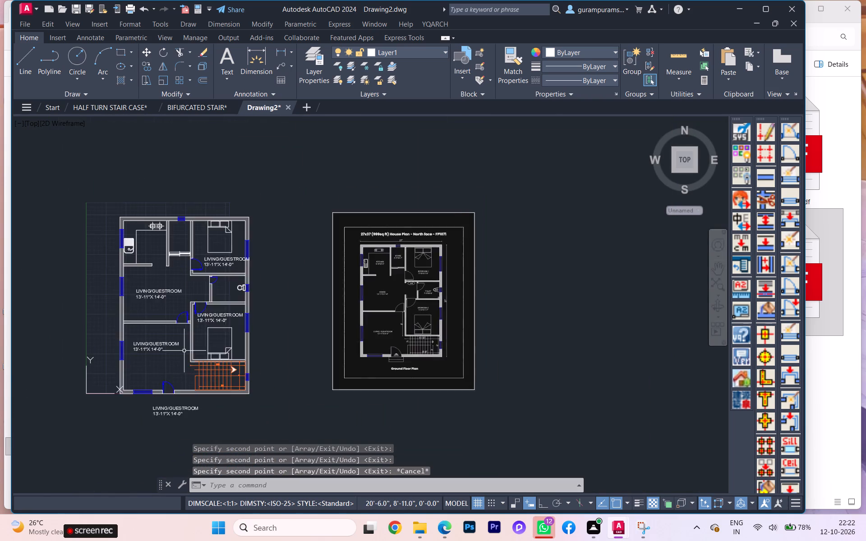
pyautogui.scroll(1, 184, 351)
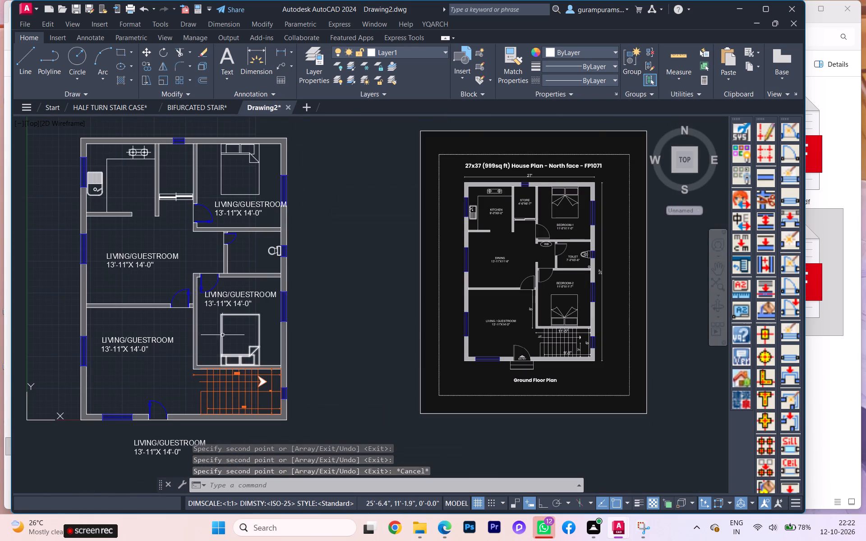
pyautogui.scroll(1, 473, 332)
pyautogui.scroll(-1, 473, 332)
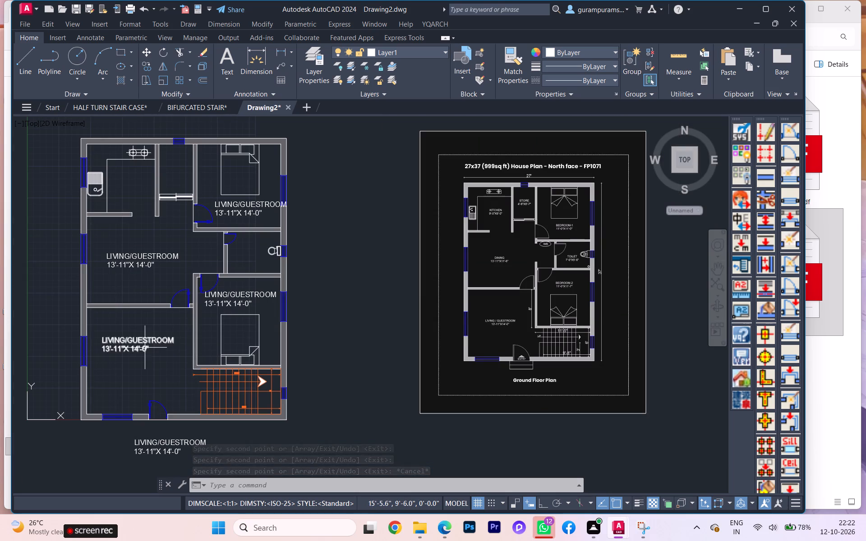
pyautogui.doubleClick(145, 348)
pyautogui.scroll(1, 105, 351)
pyautogui.click(103, 351)
pyautogui.click(100, 351)
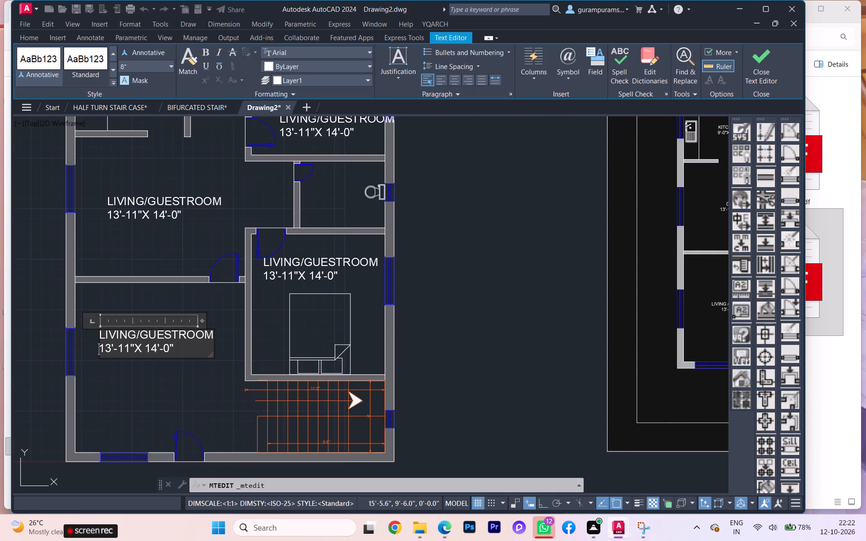
pyautogui.press('space')
pyautogui.press('space')
pyautogui.press('space')
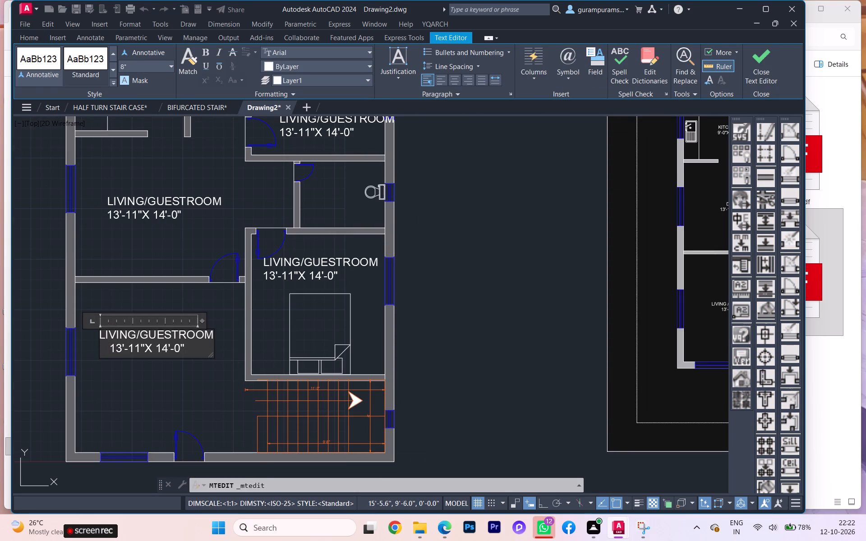
pyautogui.click(131, 380)
# Compare the dining area with the reference plan and set its copied label's size line to 13'-11"X 14'-6".
pyautogui.scroll(-2, 131, 333)
pyautogui.moveTo(130, 335); pyautogui.dragTo(124, 377, button='middle')
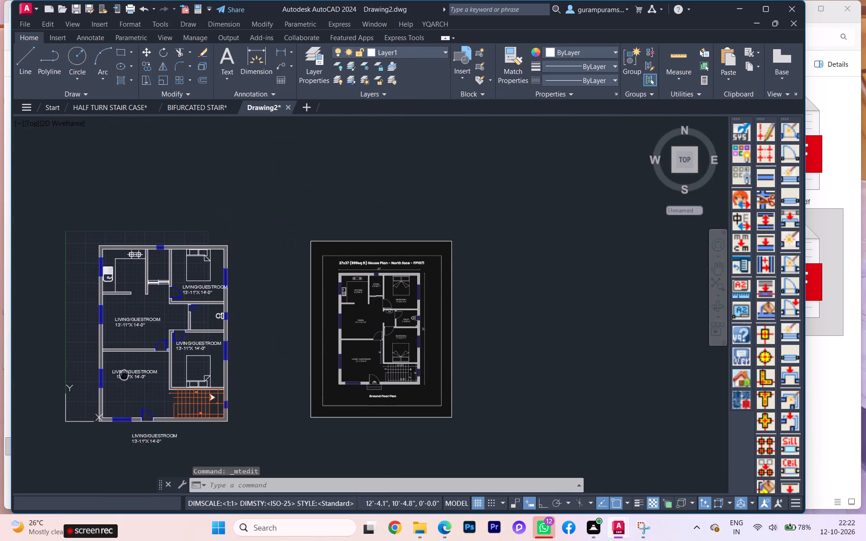
pyautogui.moveTo(124, 377); pyautogui.dragTo(123, 383, button='middle')
pyautogui.scroll(6, 360, 324)
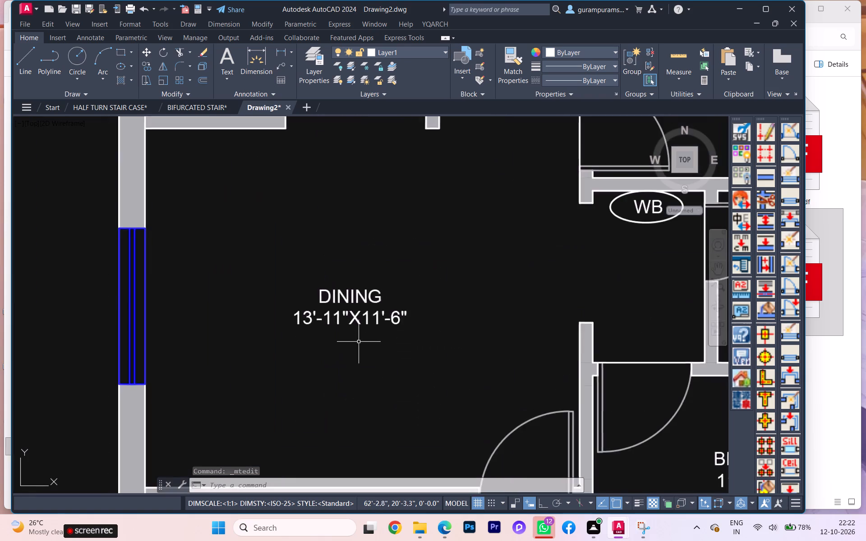
pyautogui.scroll(-3, 360, 341)
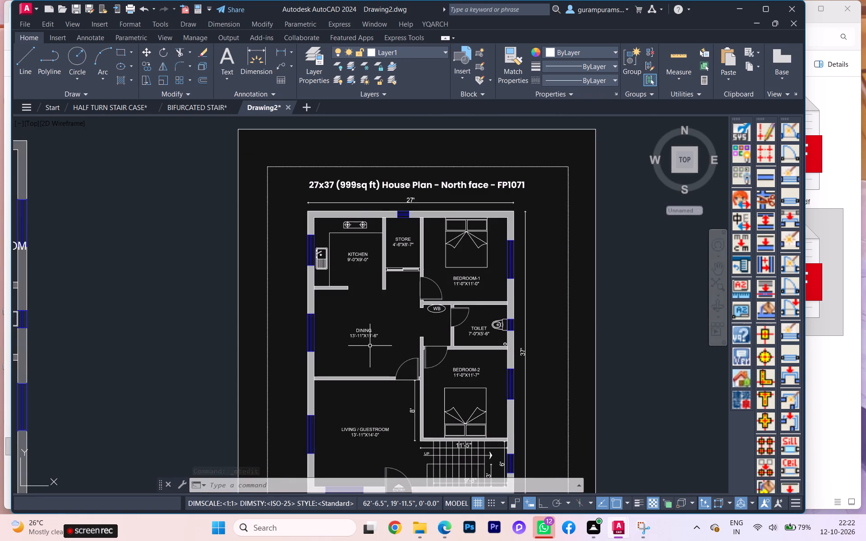
pyautogui.moveTo(402, 345); pyautogui.dragTo(559, 342, button='middle')
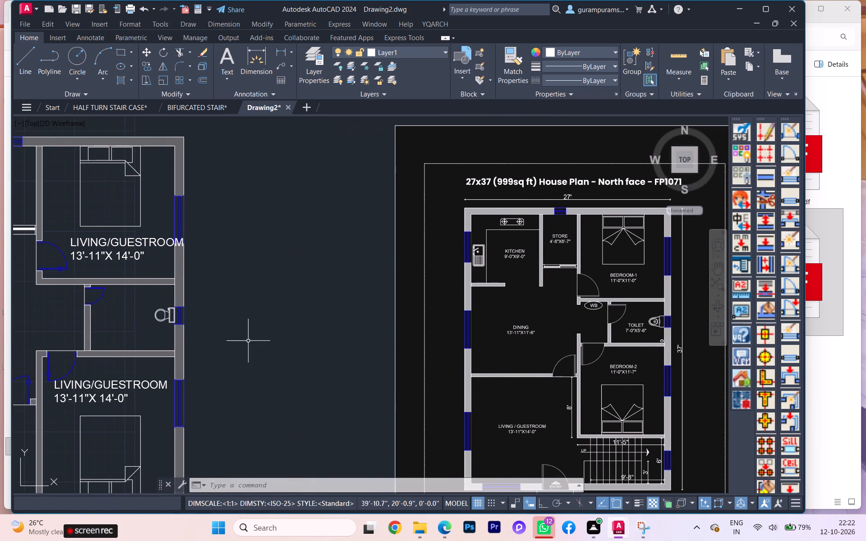
pyautogui.scroll(-2, 179, 354)
pyautogui.moveTo(236, 353); pyautogui.dragTo(313, 357, button='middle')
pyautogui.scroll(2, 140, 355)
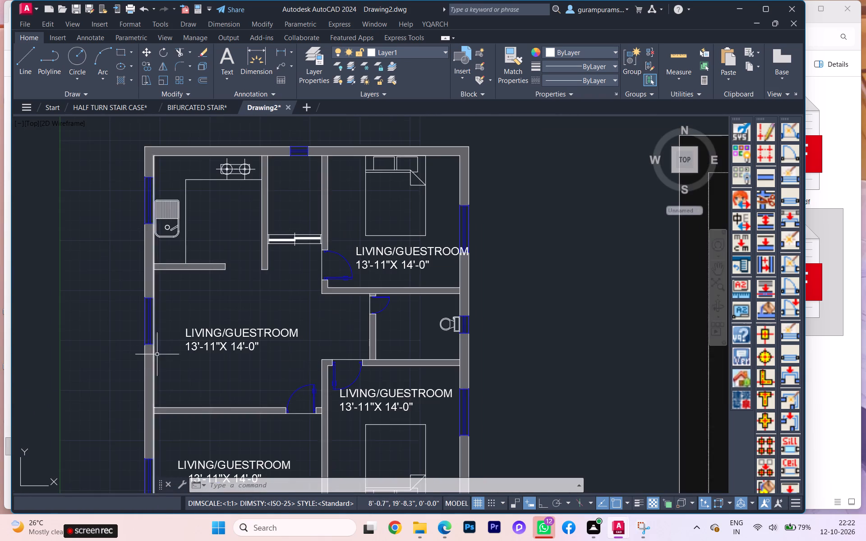
pyautogui.scroll(-2, 164, 354)
pyautogui.scroll(3, 180, 354)
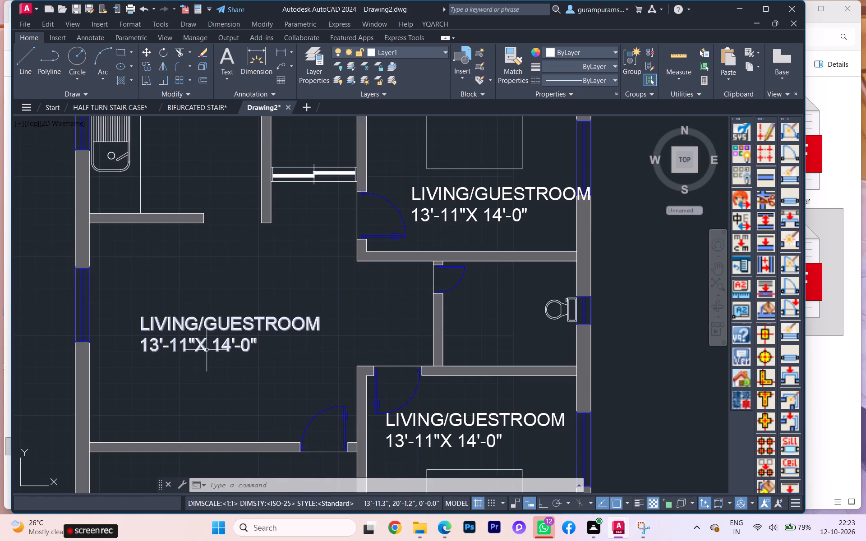
pyautogui.scroll(-2, 157, 356)
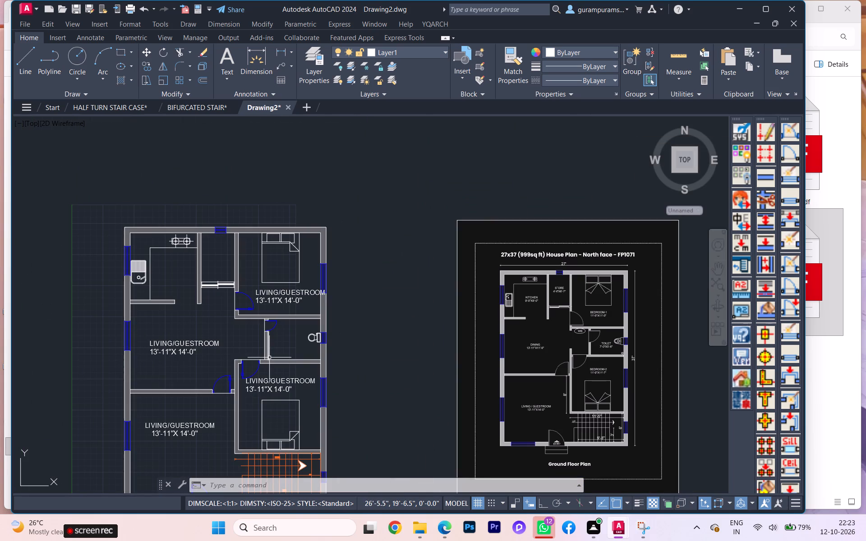
pyautogui.scroll(2, 203, 344)
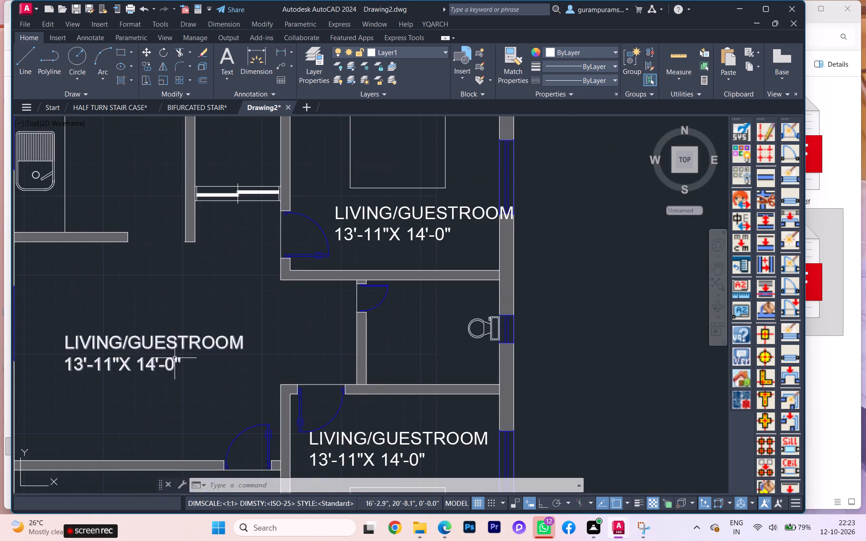
pyautogui.doubleClick(175, 358)
pyautogui.click(172, 362)
pyautogui.write('\\6')
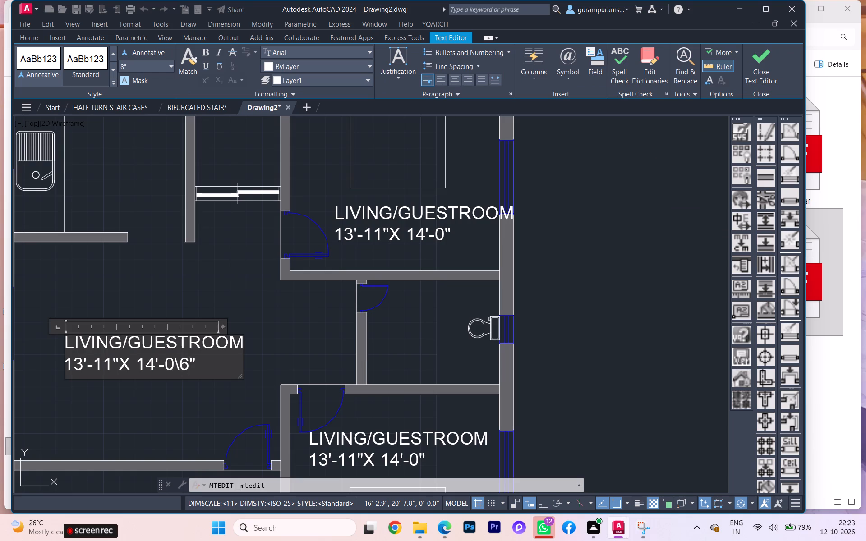
pyautogui.press('BackSpace')
pyautogui.press('BackSpace')
pyautogui.press('BackSpace')
pyautogui.press('6')
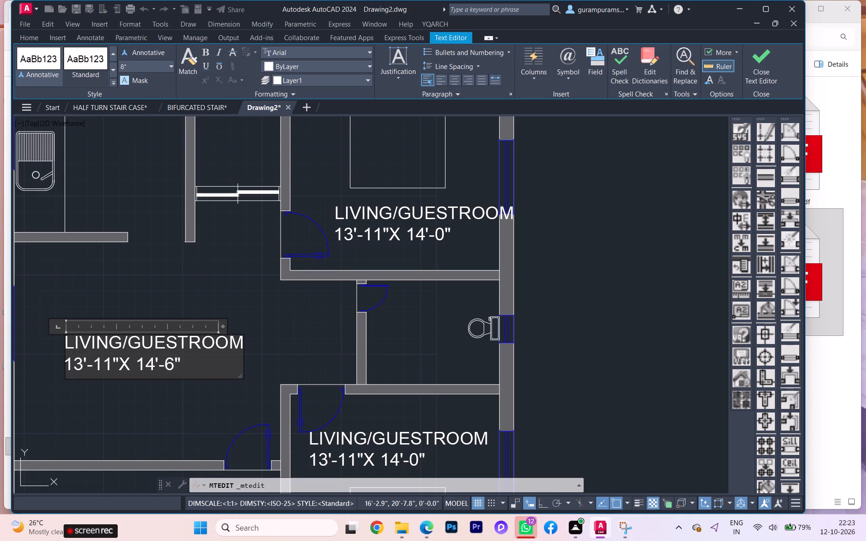
# Replace the room name in the dining area's copied label with DINING.
pyautogui.press('Up')
pyautogui.press('Right')
pyautogui.press('Right')
pyautogui.press('Right')
pyautogui.press('Right')
pyautogui.press('Right')
pyautogui.press('Right')
pyautogui.press('Left')
pyautogui.press('BackSpace')
pyautogui.press('BackSpace')
pyautogui.press('BackSpace')
pyautogui.press('BackSpace')
pyautogui.press('BackSpace')
pyautogui.press('BackSpace')
pyautogui.press('BackSpace')
pyautogui.press('BackSpace')
pyautogui.press('BackSpace')
pyautogui.press('BackSpace')
pyautogui.press('BackSpace')
pyautogui.press('BackSpace')
pyautogui.press('BackSpace')
pyautogui.press('BackSpace')
pyautogui.press('BackSpace')
pyautogui.press('BackSpace')
pyautogui.press('BackSpace')
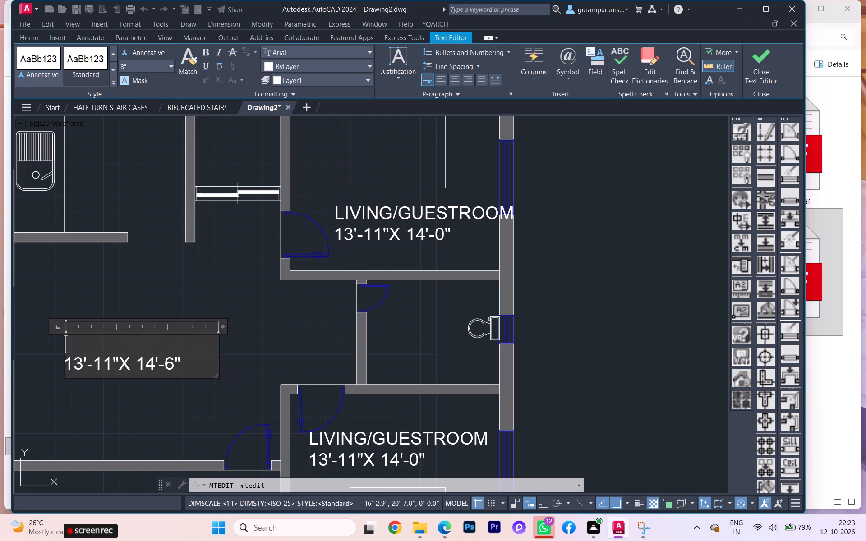
pyautogui.press('space')
pyautogui.write('DINI')
pyautogui.write('NG')
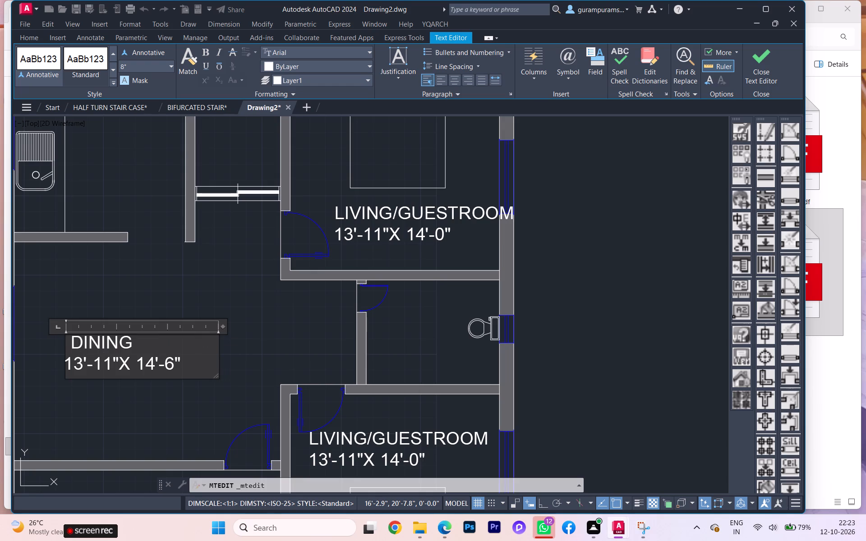
# Indent the DINING name by five more spaces to centre it above its size line.
pyautogui.click(69, 342)
pyautogui.press('c')
pyautogui.press('c')
pyautogui.press('BackSpace')
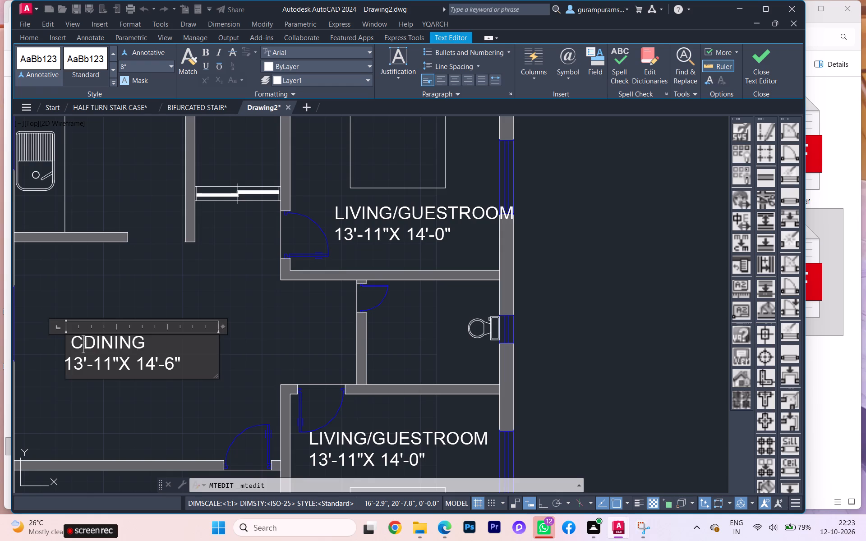
pyautogui.press('BackSpace')
pyautogui.press('space')
pyautogui.press('space')
pyautogui.press('space')
pyautogui.press('space')
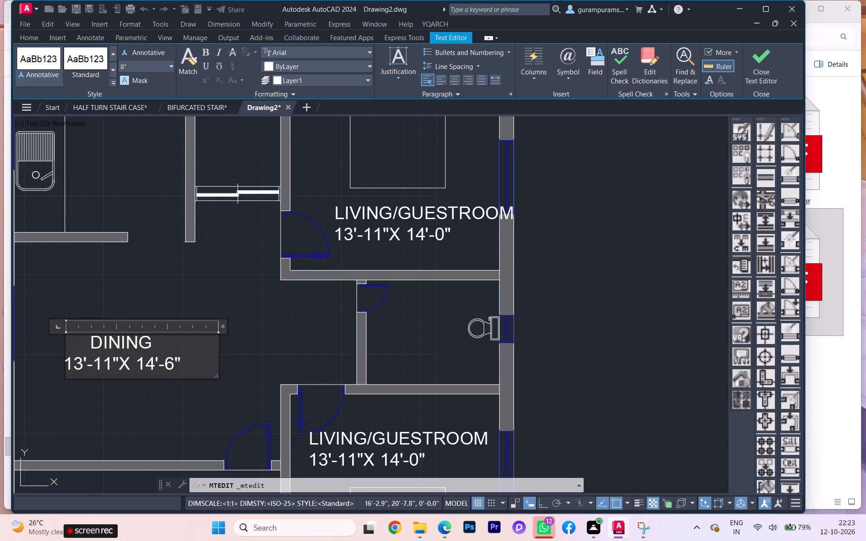
pyautogui.press('space')
pyautogui.click(38, 373)
# Replace the room name in the lower bedroom's copied label with BEDROOM-02.
pyautogui.scroll(-1, 51, 375)
pyautogui.scroll(3, 51, 375)
pyautogui.scroll(-2, 55, 377)
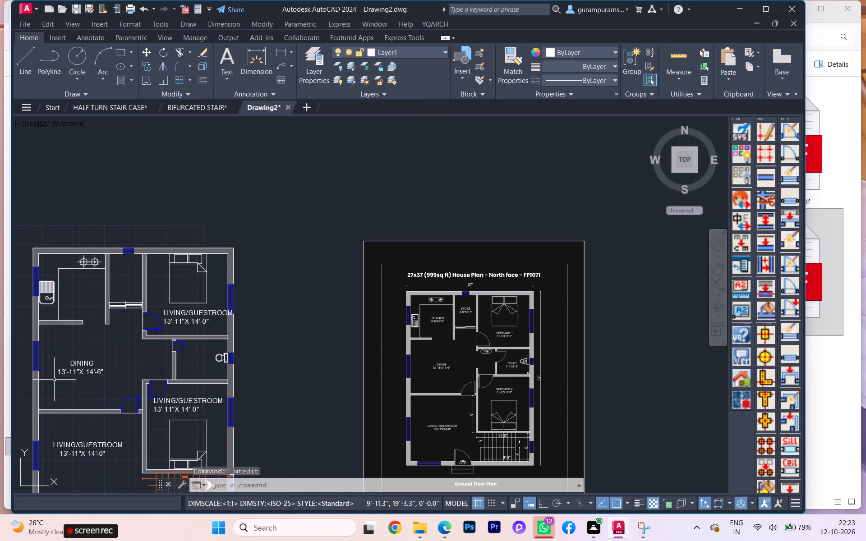
pyautogui.doubleClick(193, 399)
pyautogui.scroll(1, 497, 401)
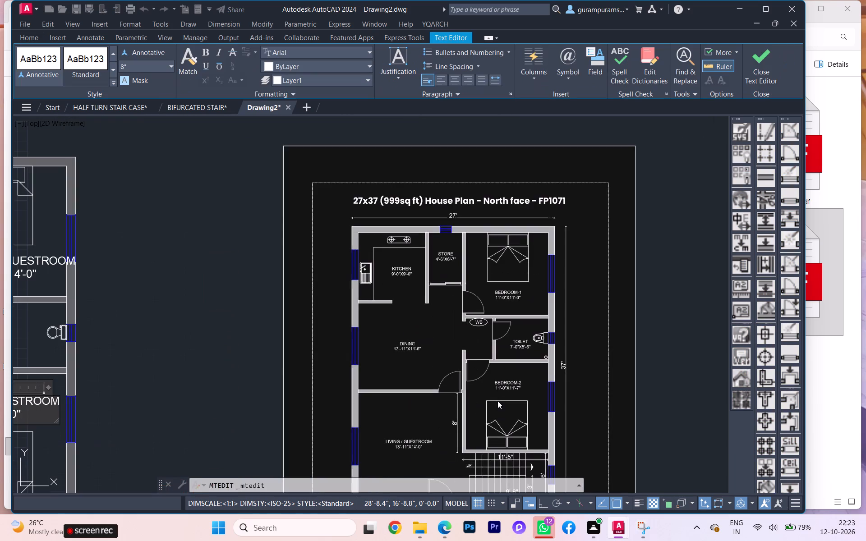
pyautogui.scroll(-1, 502, 399)
pyautogui.scroll(1, 272, 399)
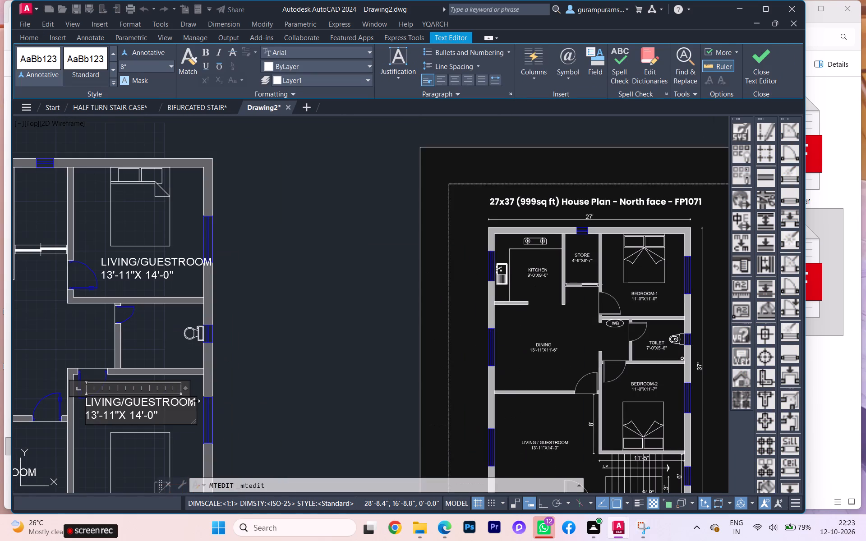
pyautogui.doubleClick(193, 401)
pyautogui.moveTo(193, 401); pyautogui.dragTo(42, 401)
pyautogui.press('BackSpace')
pyautogui.write('BEDROOM-02')
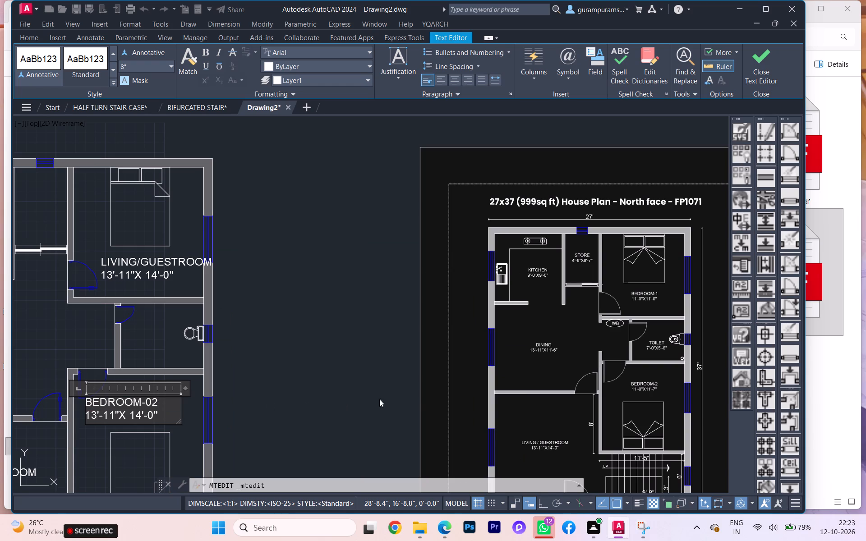
# Set the first dimension in the BEDROOM-02 label's size line to 11'-0".
pyautogui.click(96, 421)
pyautogui.press('\\')
pyautogui.press('BackSpace')
pyautogui.press('BackSpace')
pyautogui.press('1')
pyautogui.press('Right')
pyautogui.press('Right')
pyautogui.press('Right')
pyautogui.press('Right')
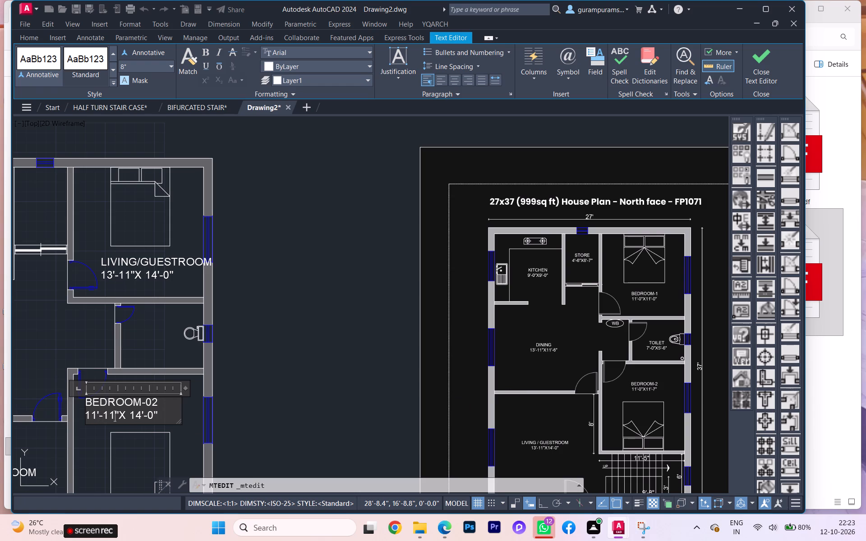
pyautogui.press('Right')
pyautogui.press('Left')
pyautogui.press('Left')
pyautogui.press('Right')
pyautogui.press('BackSpace')
pyautogui.press('BackSpace')
pyautogui.press('0')
# Set the second dimension in the BEDROOM-02 label's size line to 11'-7" and finish editing the label.
pyautogui.press('Right')
pyautogui.press('Right')
pyautogui.press('Right')
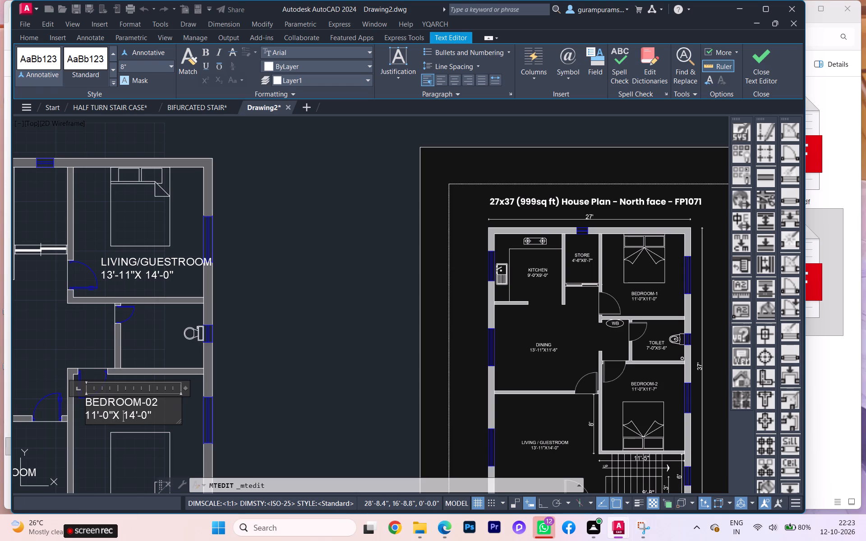
pyautogui.press('Right')
pyautogui.press('Right')
pyautogui.press('BackSpace')
pyautogui.press('1')
pyautogui.press('Right')
pyautogui.press('Right')
pyautogui.press('Right')
pyautogui.press('BackSpace')
pyautogui.press('7')
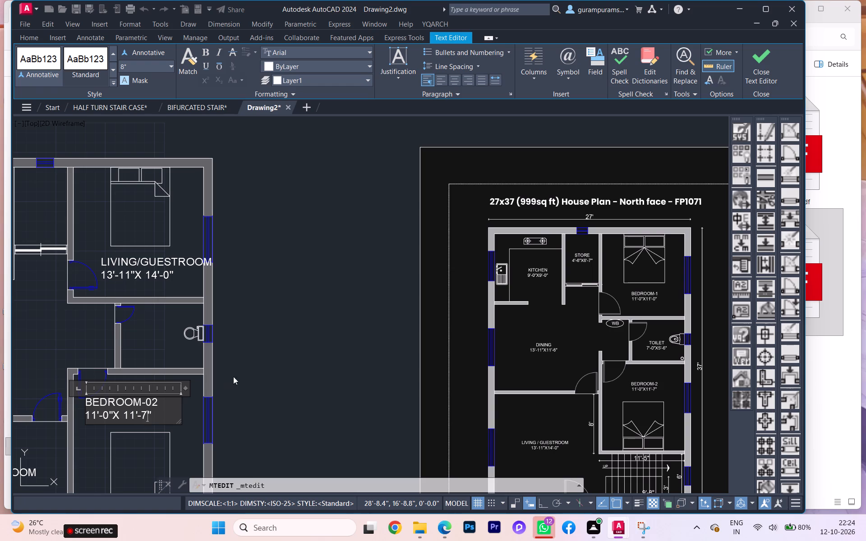
pyautogui.click(271, 370)
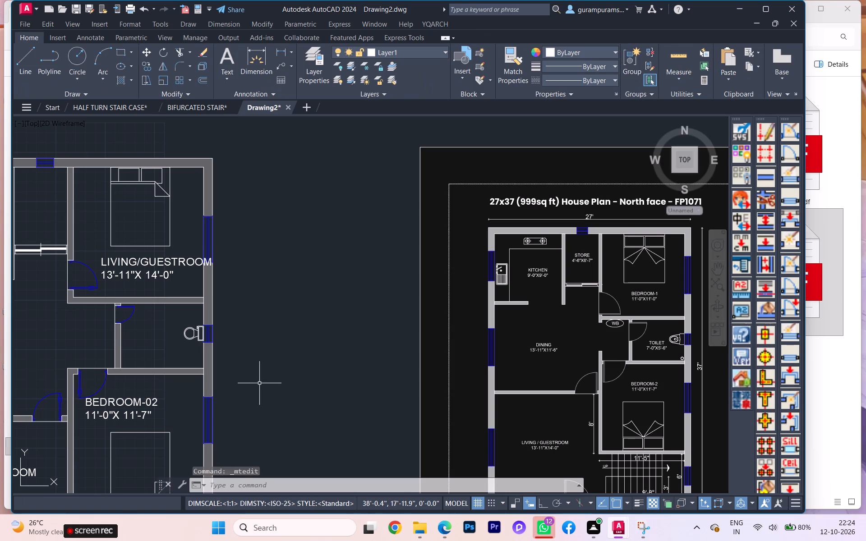
# Delete the LIVING/GUESTROOM label copy from the upper bedroom.
pyautogui.click(157, 265)
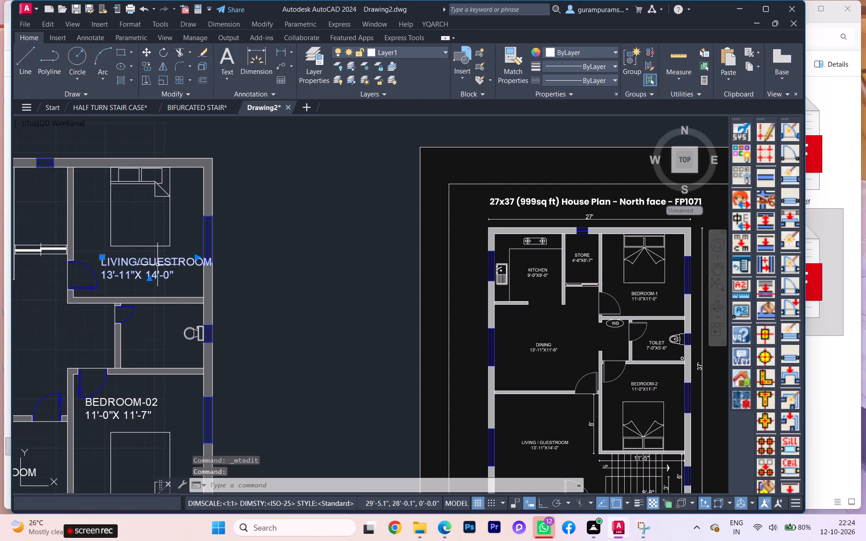
pyautogui.press('Delete')
# Copy the BEDROOM-02 label into the upper bedroom, placing it just below the bed.
pyautogui.click(109, 401)
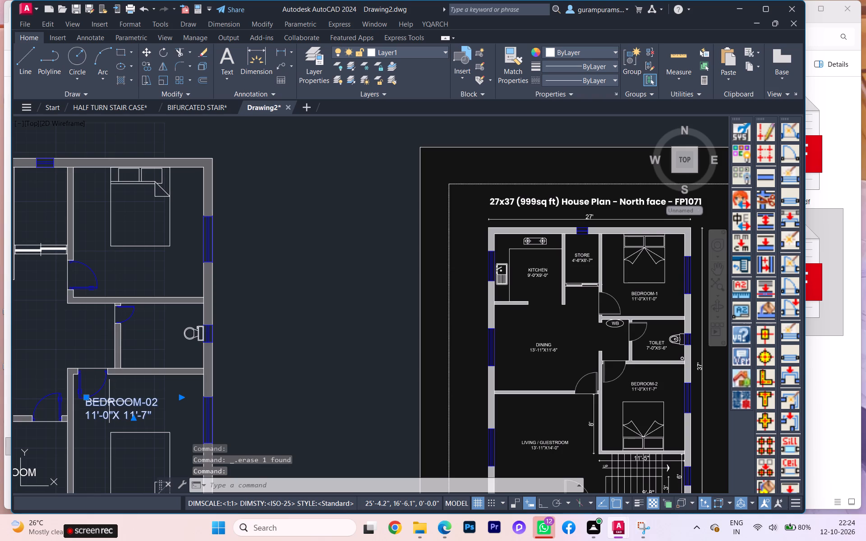
pyautogui.write('CO')
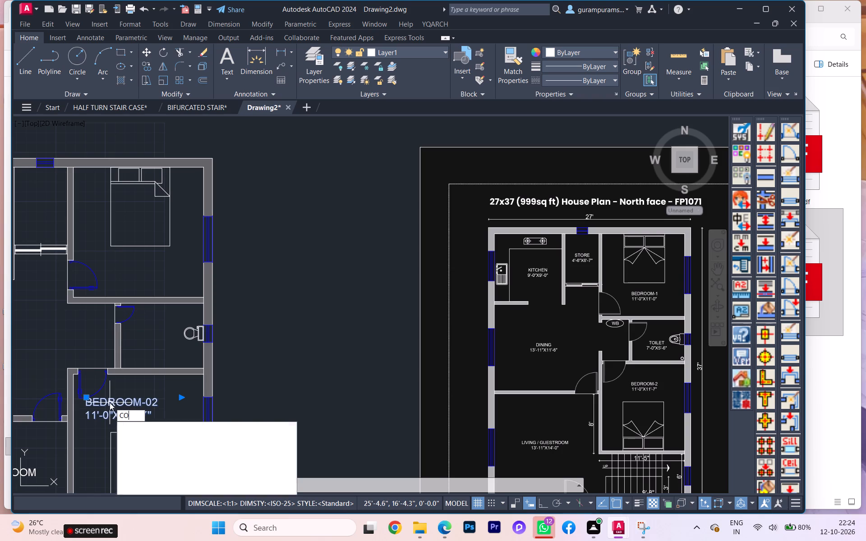
pyautogui.press('Return')
pyautogui.click(116, 402)
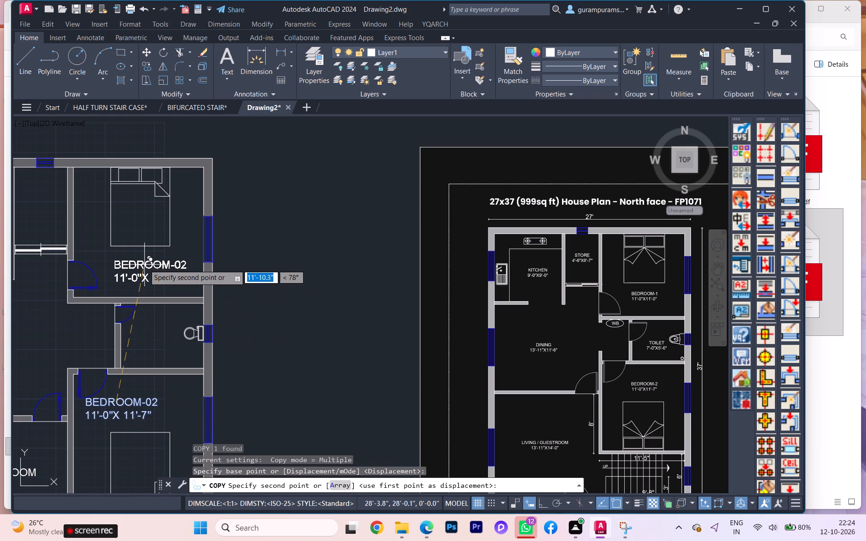
pyautogui.click(144, 265)
pyautogui.press('Escape')
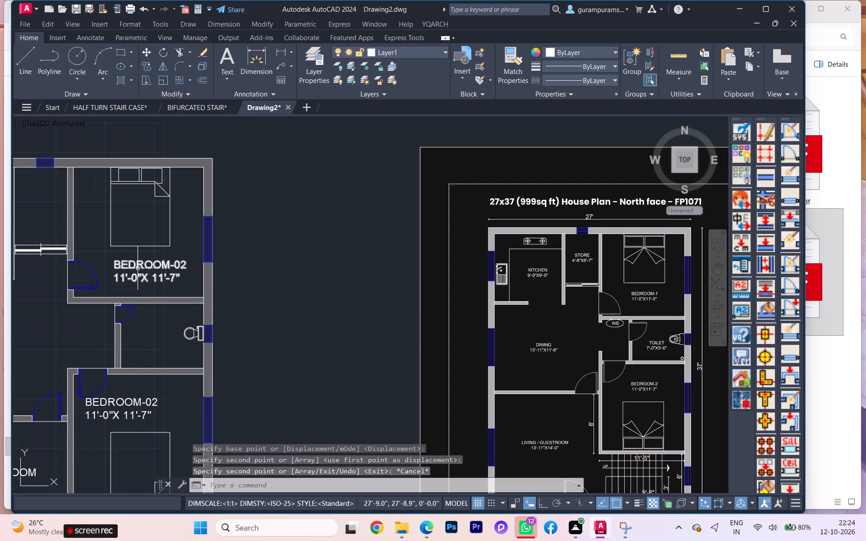
# Edit the upper bedroom's copied label to read BEDROOM-01 with the size 11'-0"X 11'-0".
pyautogui.doubleClick(138, 266)
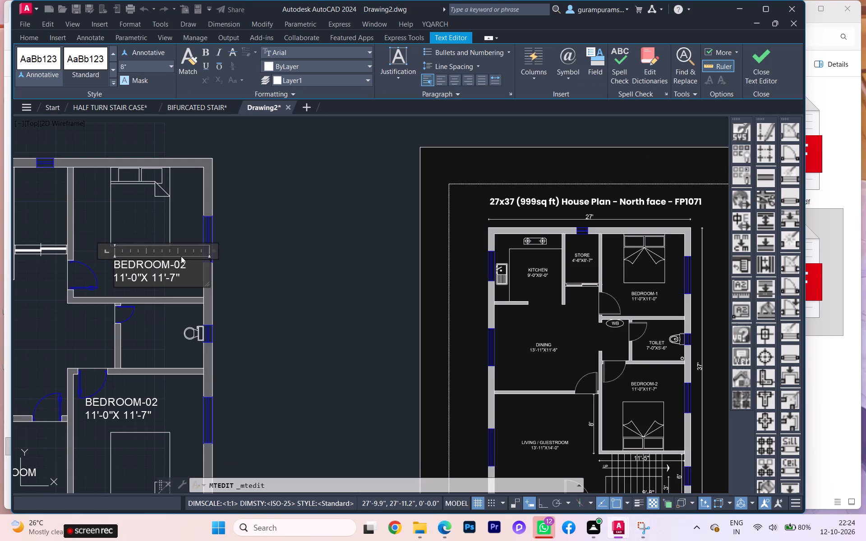
pyautogui.click(194, 261)
pyautogui.press('BackSpace')
pyautogui.press('1')
pyautogui.click(173, 277)
pyautogui.press('BackSpace')
pyautogui.press('0')
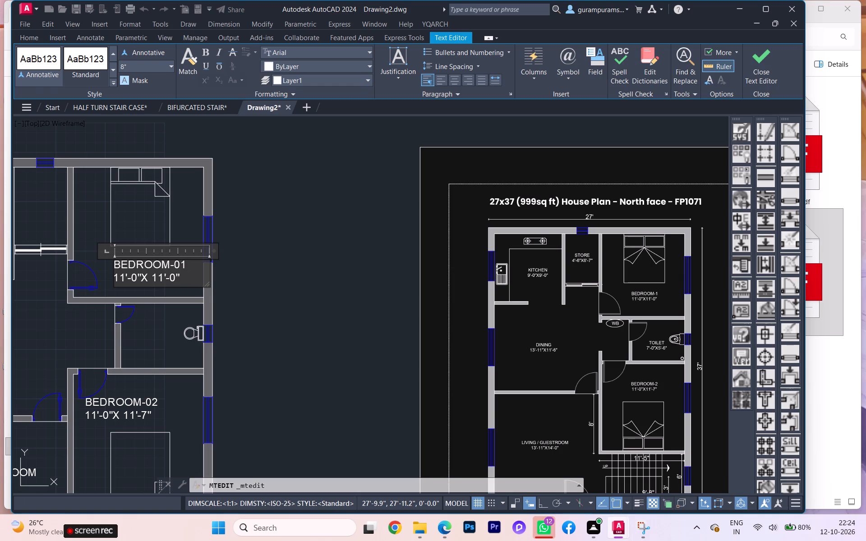
pyautogui.click(244, 297)
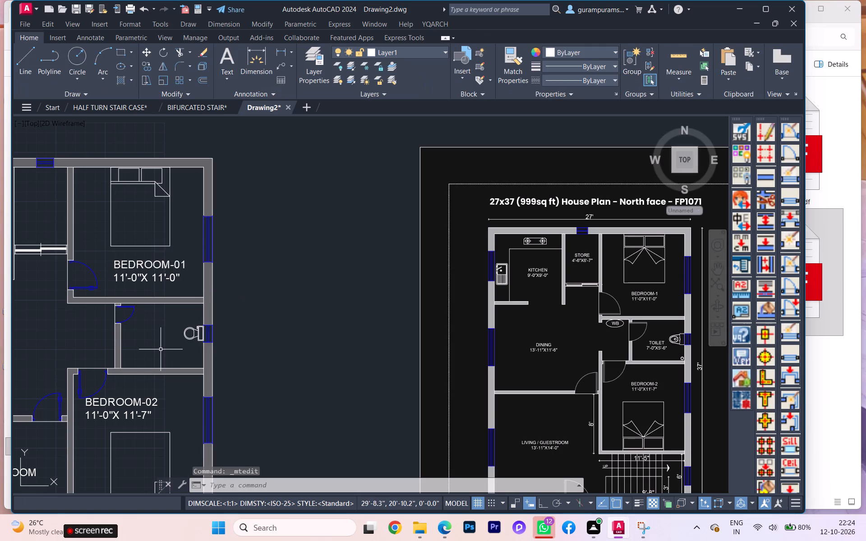
# Move the BEDROOM-02 label horizontally toward the room's outer wall so it sits centred above the bed.
pyautogui.click(140, 410)
pyautogui.press('m')
pyautogui.press('Return')
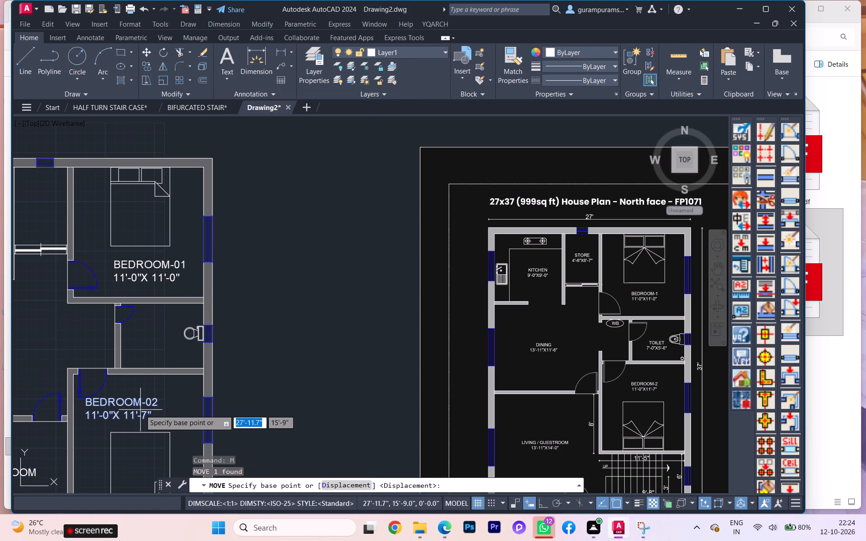
pyautogui.click(140, 410)
pyautogui.click(166, 409)
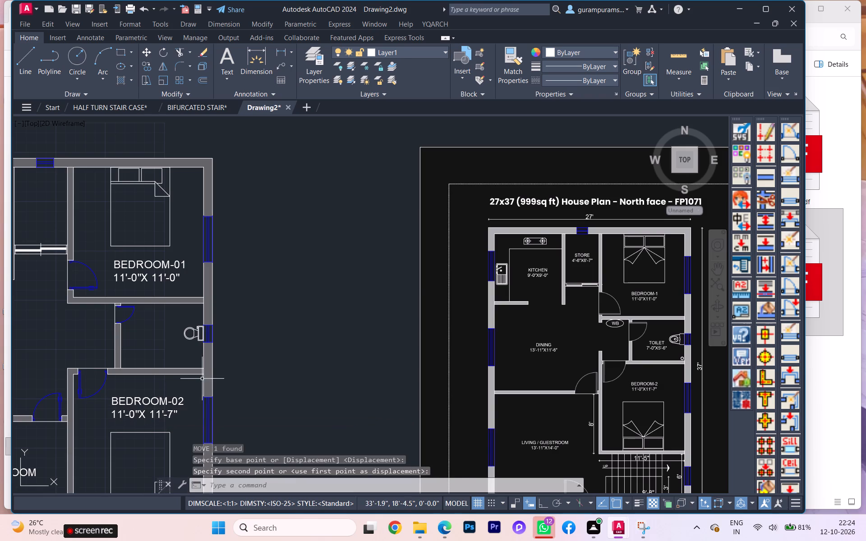
# Copy the DINING label straight up into the kitchen, placing it between the stove and the lower kitchen wall.
pyautogui.scroll(-1, 230, 376)
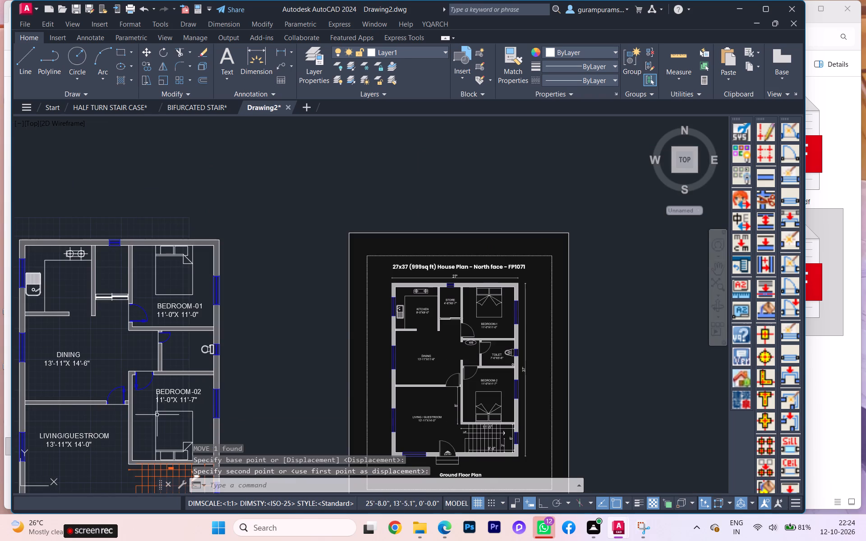
pyautogui.scroll(-1, 153, 410)
pyautogui.moveTo(199, 384); pyautogui.dragTo(267, 373, button='middle')
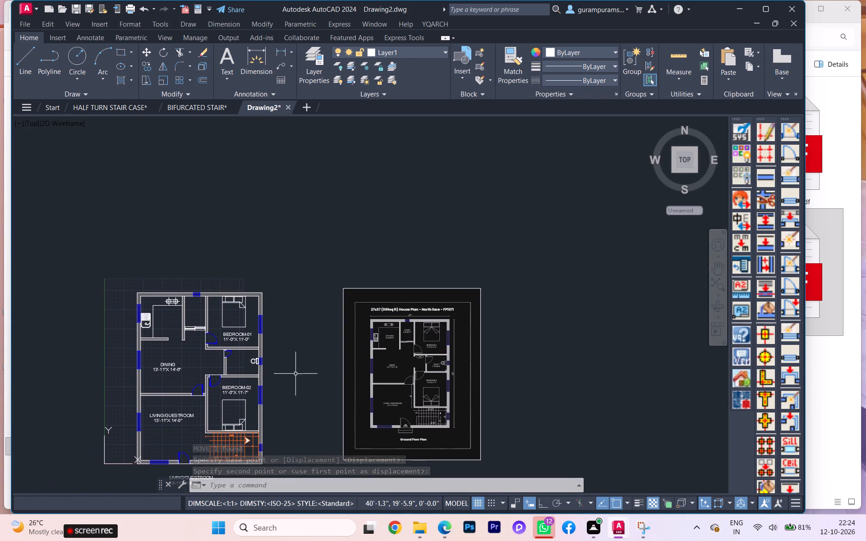
pyautogui.scroll(1, 406, 382)
pyautogui.scroll(-1, 414, 379)
pyautogui.scroll(2, 406, 330)
pyautogui.scroll(-1, 393, 344)
pyautogui.moveTo(393, 344); pyautogui.dragTo(492, 338, button='middle')
pyautogui.scroll(1, 142, 307)
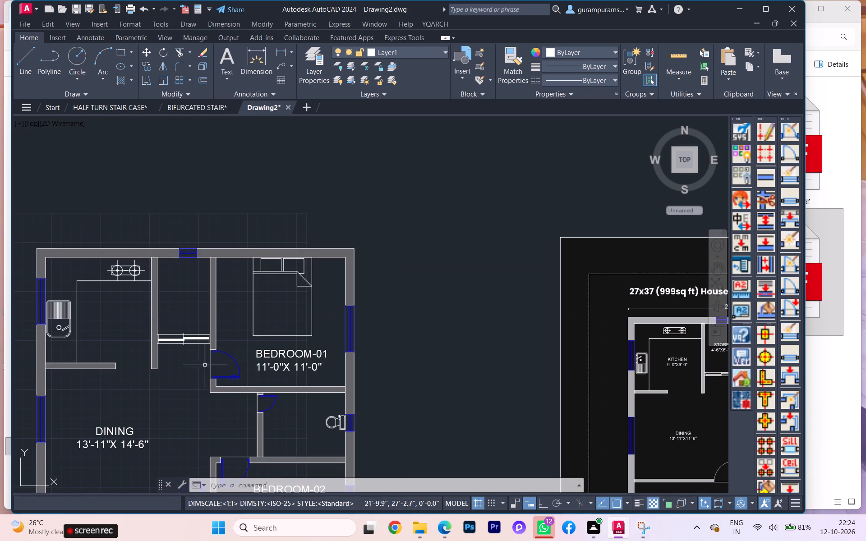
pyautogui.click(118, 428)
pyautogui.write('CO')
pyautogui.press('Return')
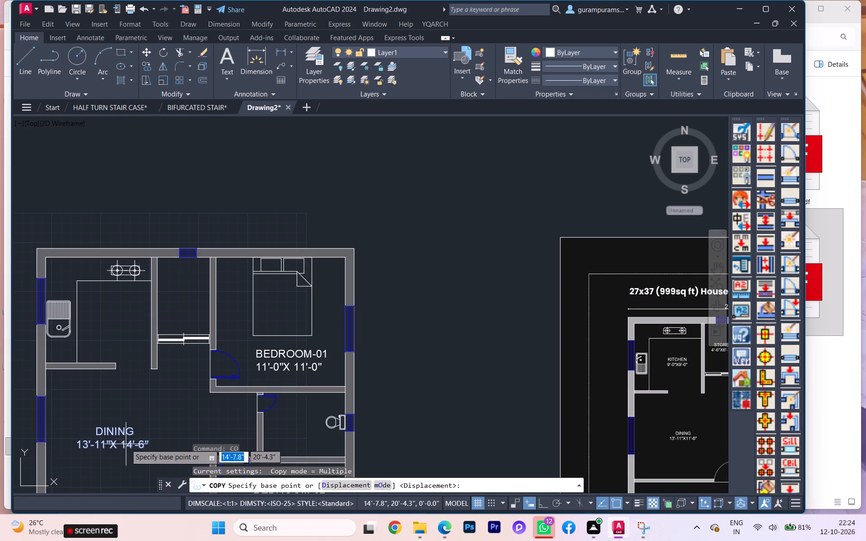
pyautogui.click(126, 444)
pyautogui.click(127, 327)
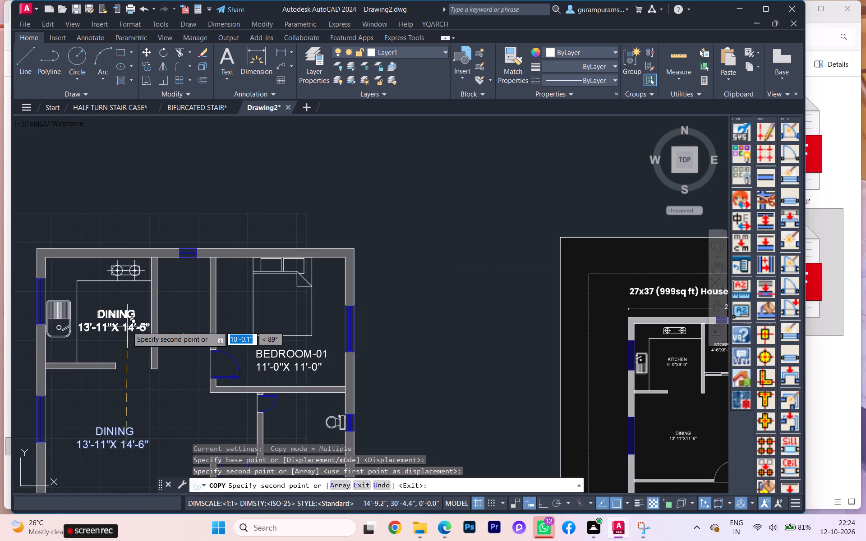
pyautogui.press('Escape')
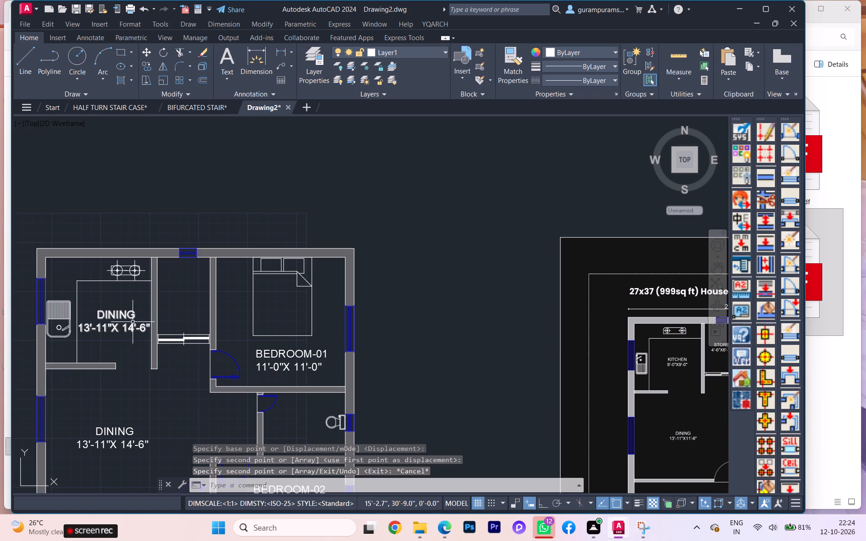
# Replace the room name in the kitchen's copied label with KITCHEN, keeping the size on its own line.
pyautogui.doubleClick(120, 312)
pyautogui.moveTo(148, 318); pyautogui.dragTo(52, 305)
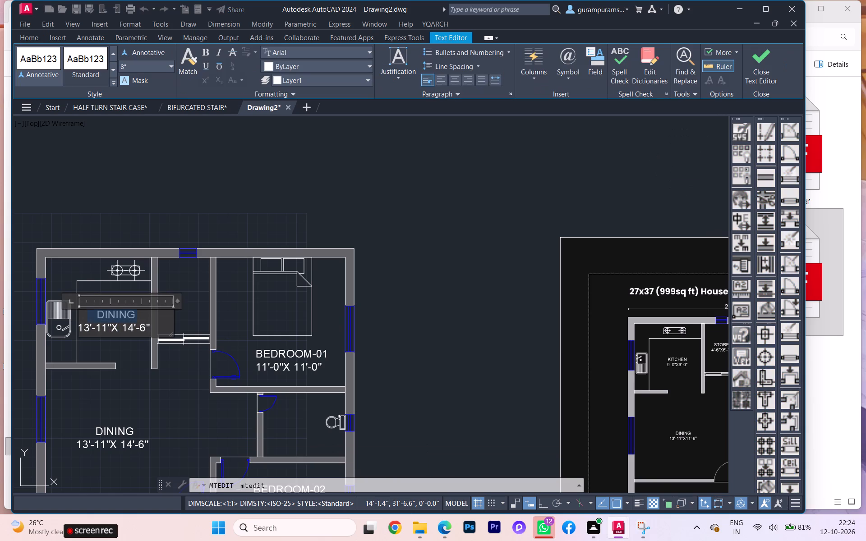
pyautogui.moveTo(52, 305); pyautogui.dragTo(47, 305)
pyautogui.press('BackSpace')
pyautogui.write('KITCHE')
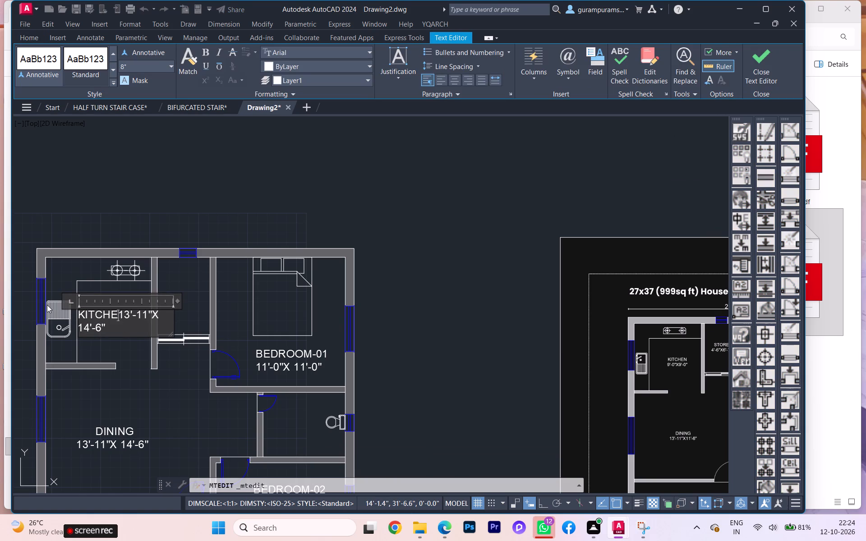
pyautogui.press('n')
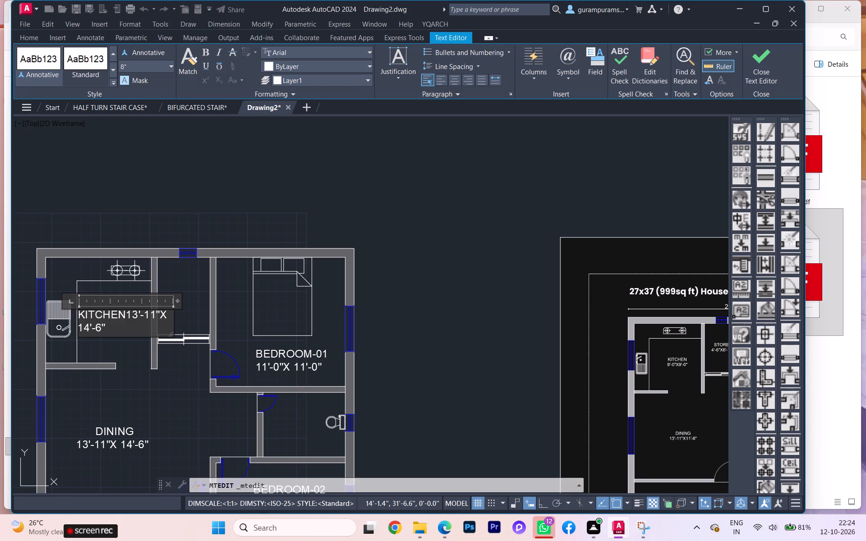
pyautogui.press('Return')
# Change the size line in the kitchen's label to 9'-0"X 9'-0".
pyautogui.press('Right')
pyautogui.press('Right')
pyautogui.press('BackSpace')
pyautogui.press('BackSpace')
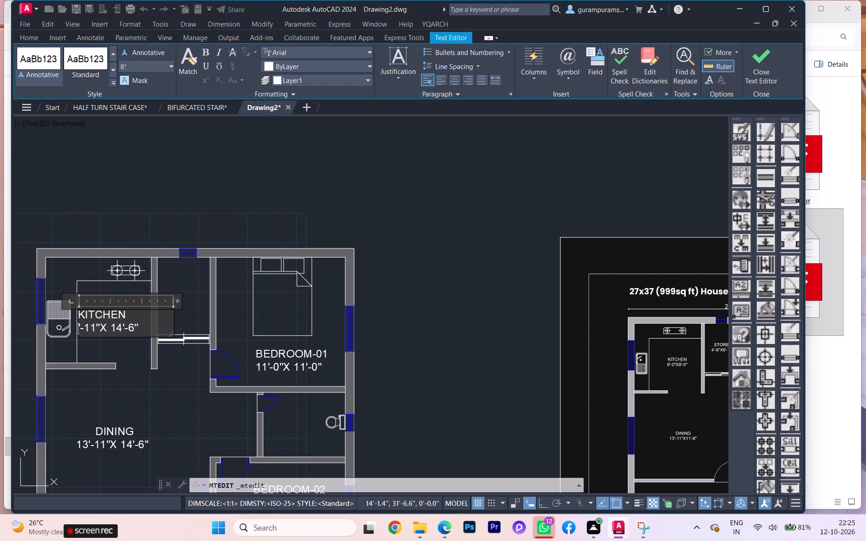
pyautogui.press('9')
pyautogui.press('Right')
pyautogui.press('Right')
pyautogui.press('Right')
pyautogui.press('Right')
pyautogui.press('BackSpace')
pyautogui.press('BackSpace')
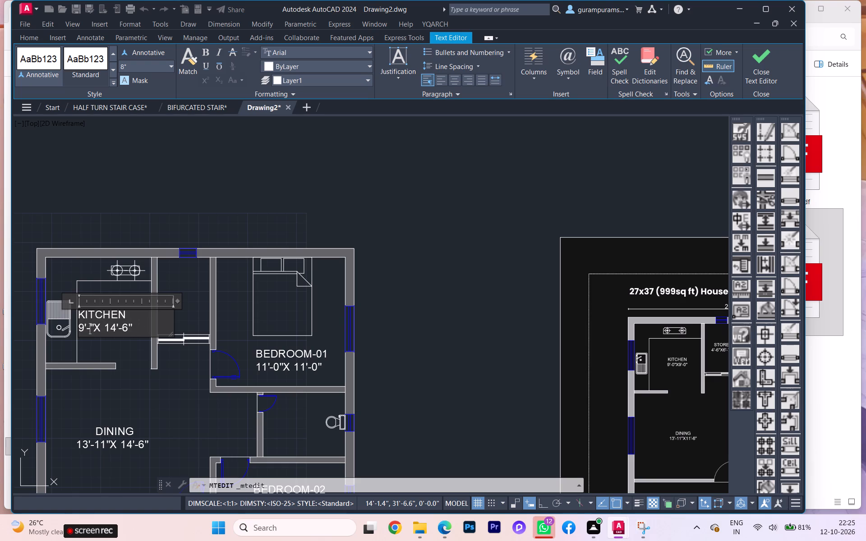
pyautogui.press('0')
pyautogui.press('Right')
pyautogui.press('Right')
pyautogui.press('Right')
pyautogui.press('Right')
pyautogui.press('Right')
pyautogui.press('BackSpace')
pyautogui.press('BackSpace')
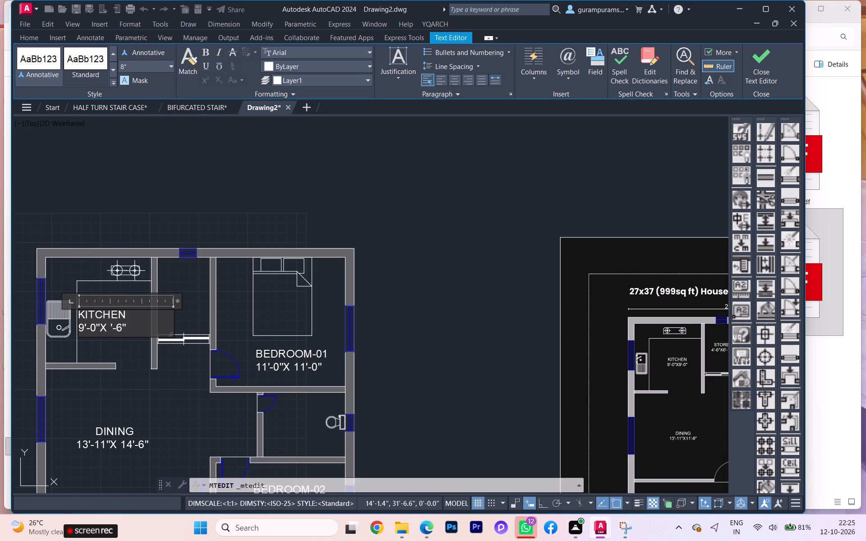
pyautogui.press('9')
pyautogui.press('Right')
pyautogui.press('Right')
pyautogui.press('Right')
pyautogui.press('BackSpace')
pyautogui.press('0')
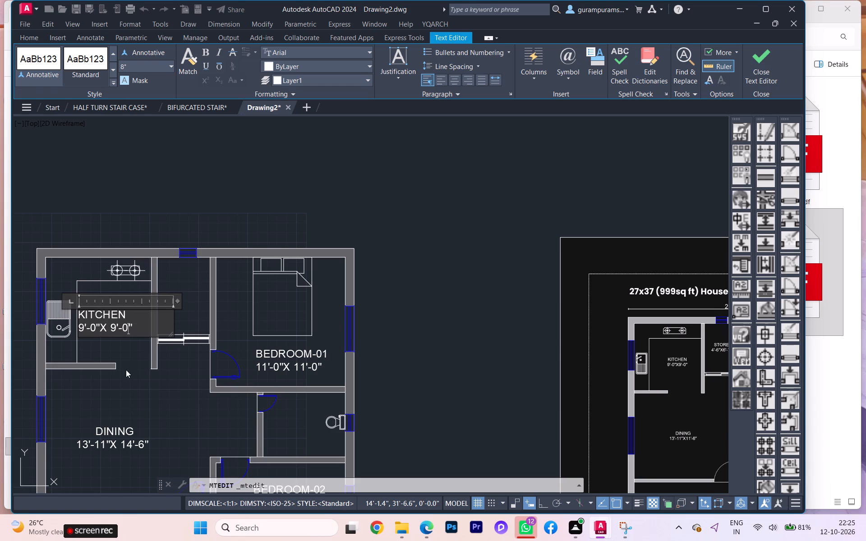
pyautogui.click(123, 375)
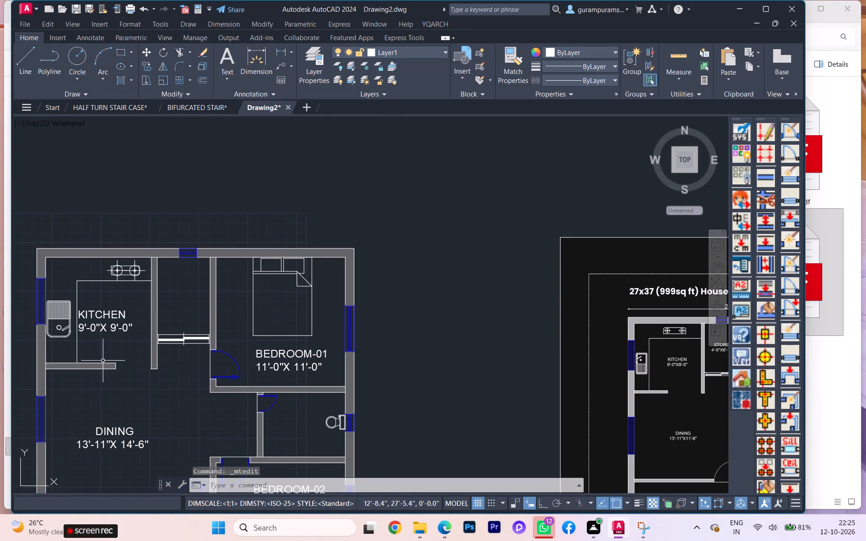
# Add multiline text inside the store room reading STORE, with the size 4'-6"X6'7" on a second line.
pyautogui.scroll(-1, 55, 357)
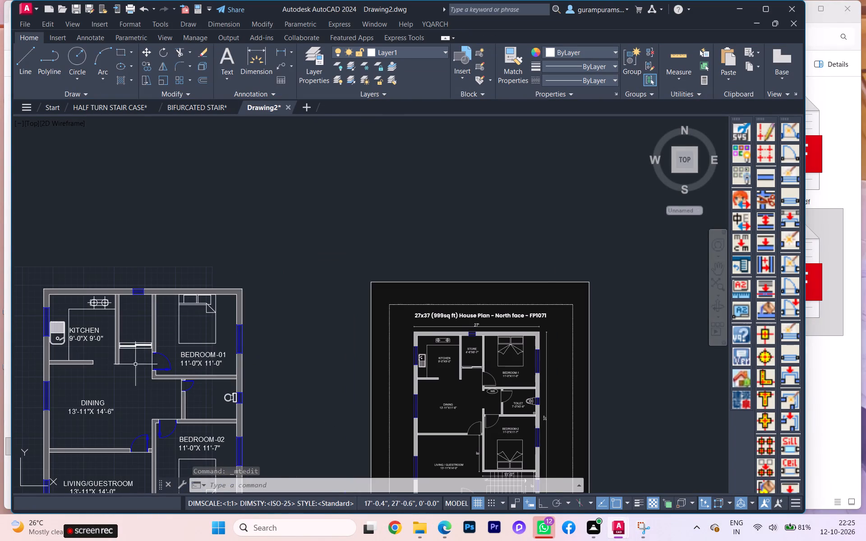
pyautogui.scroll(1, 175, 369)
pyautogui.scroll(-1, 93, 339)
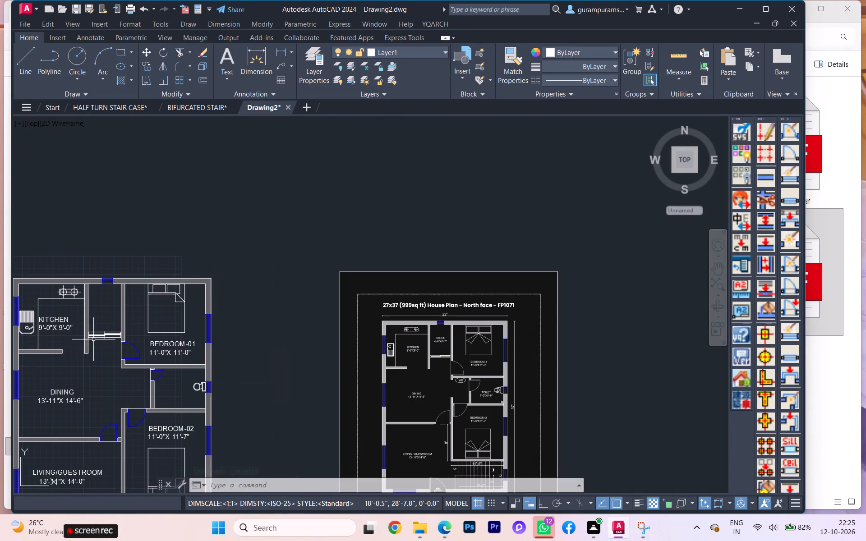
pyautogui.press('t')
pyautogui.press('Return')
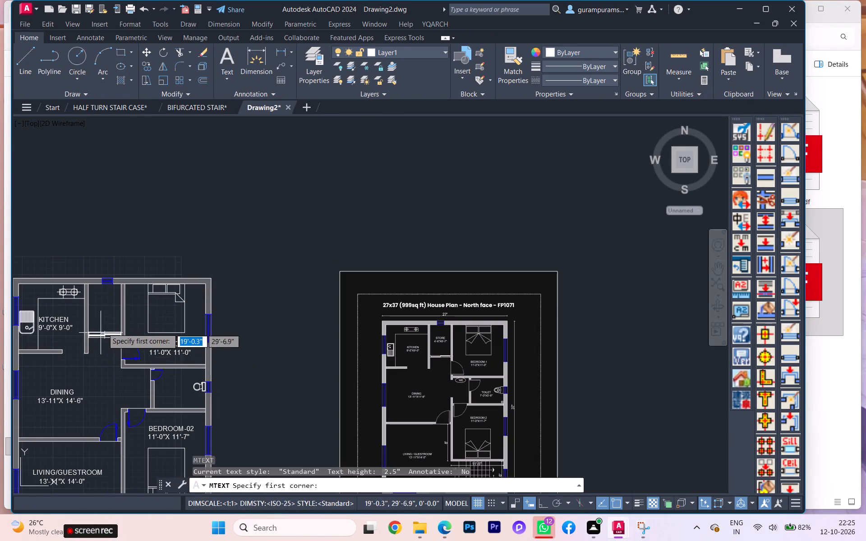
pyautogui.scroll(1, 102, 321)
pyautogui.click(84, 297)
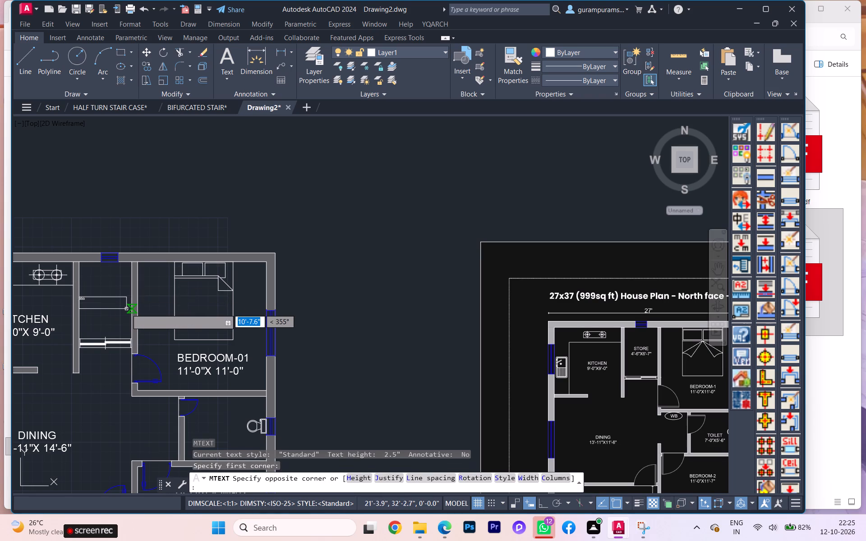
pyautogui.click(126, 311)
pyautogui.write('STORE ROO')
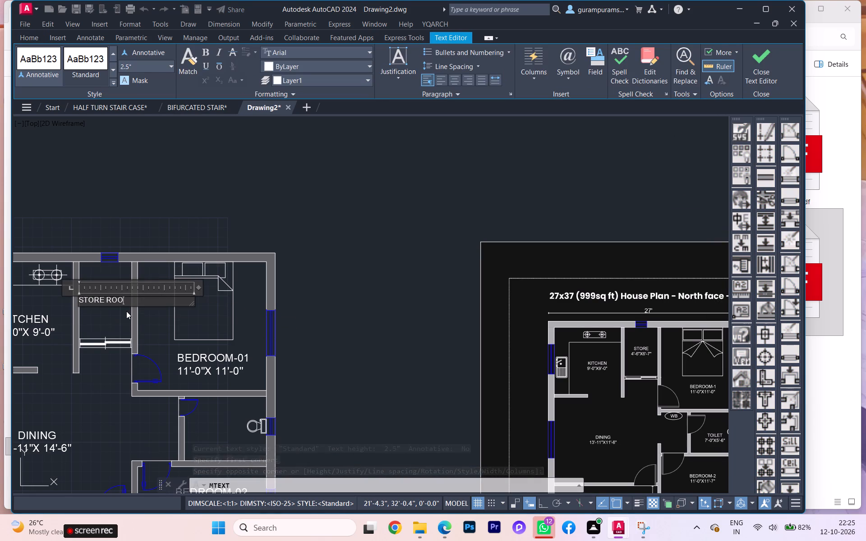
pyautogui.press('BackSpace')
pyautogui.press('BackSpace')
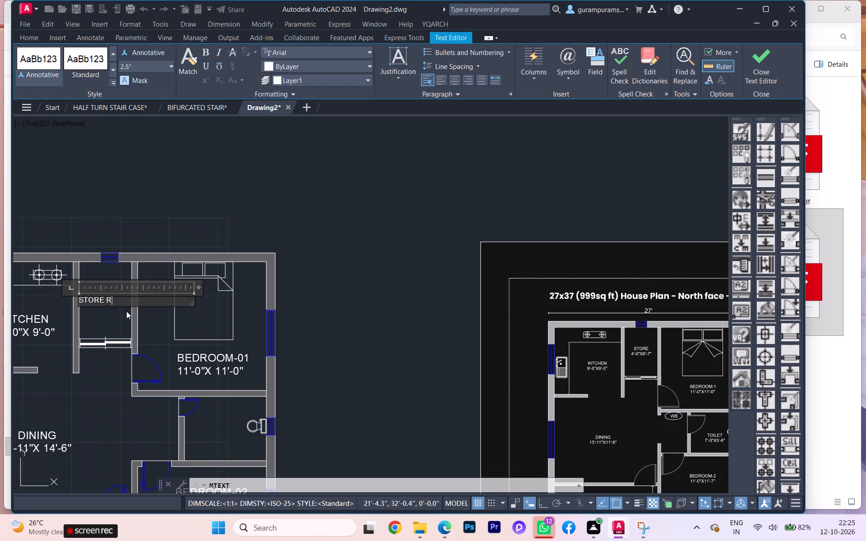
pyautogui.press('BackSpace')
pyautogui.press('Return')
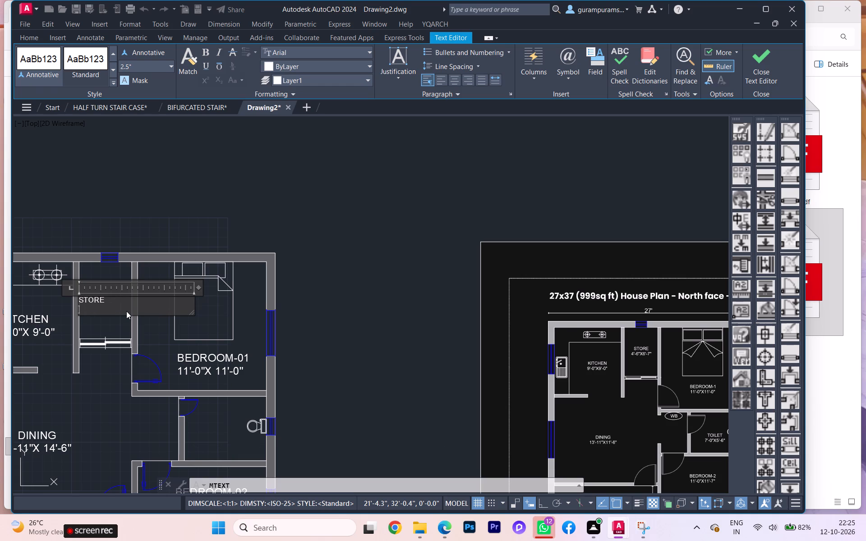
pyautogui.write('4\'-6"')
pyautogui.press('x')
pyautogui.write('6\'7"')
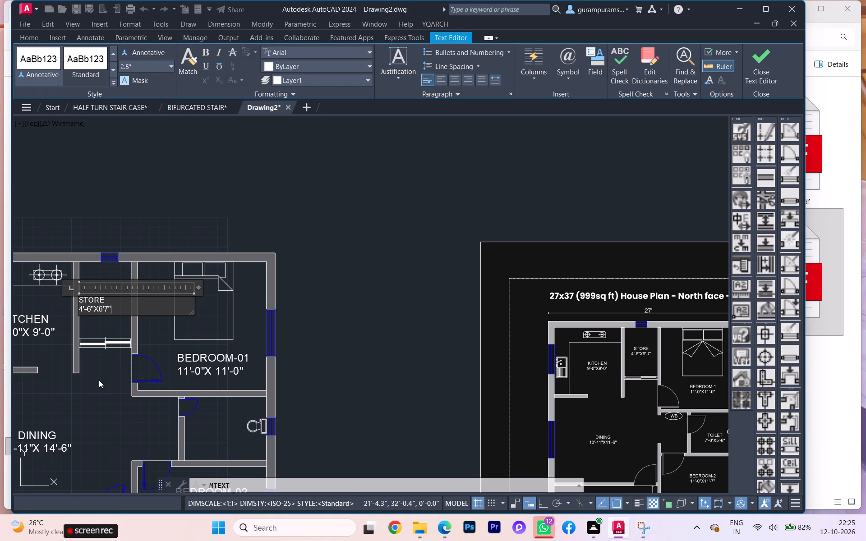
pyautogui.click(101, 377)
# Scale the STORE label freehand about a base point just below the text.
pyautogui.click(87, 298)
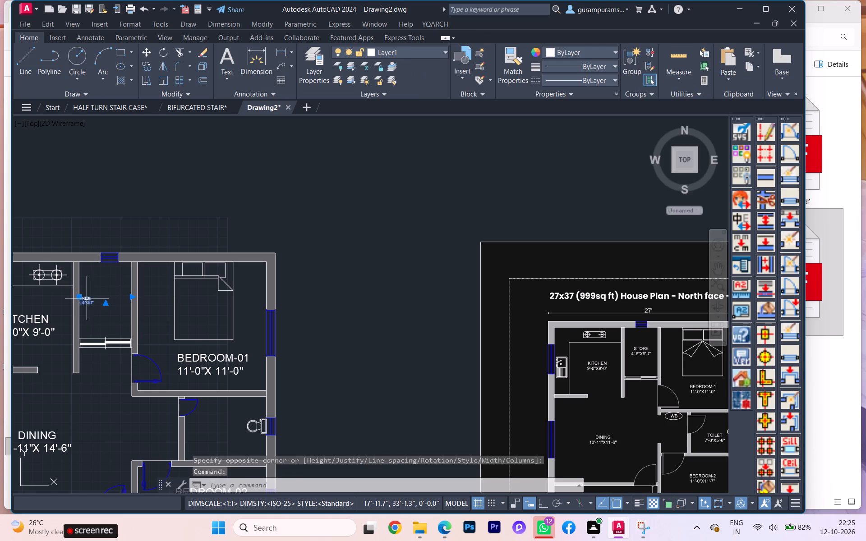
pyautogui.press('s')
pyautogui.press('c')
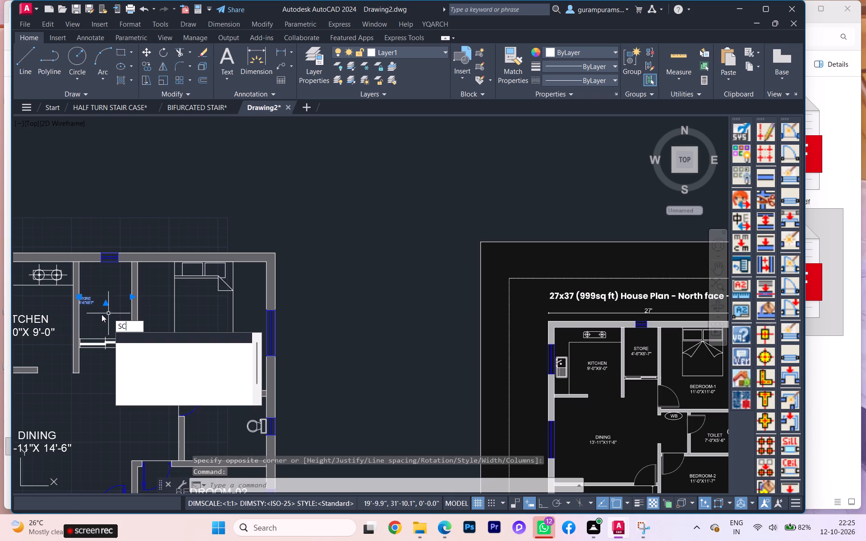
pyautogui.press('Return')
pyautogui.click(94, 317)
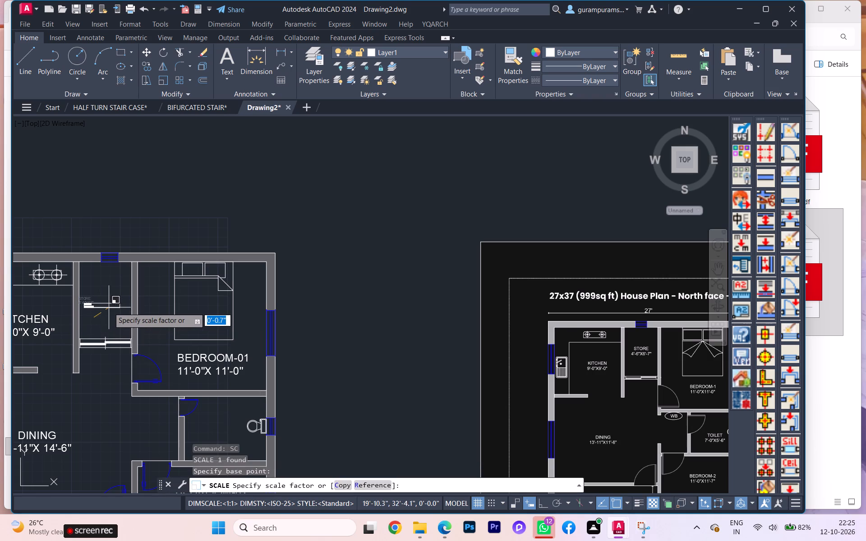
pyautogui.click(114, 303)
# Narrow the STORE label's text frame so that it ends just beyond the size text.
pyautogui.scroll(2, 117, 302)
pyautogui.click(46, 301)
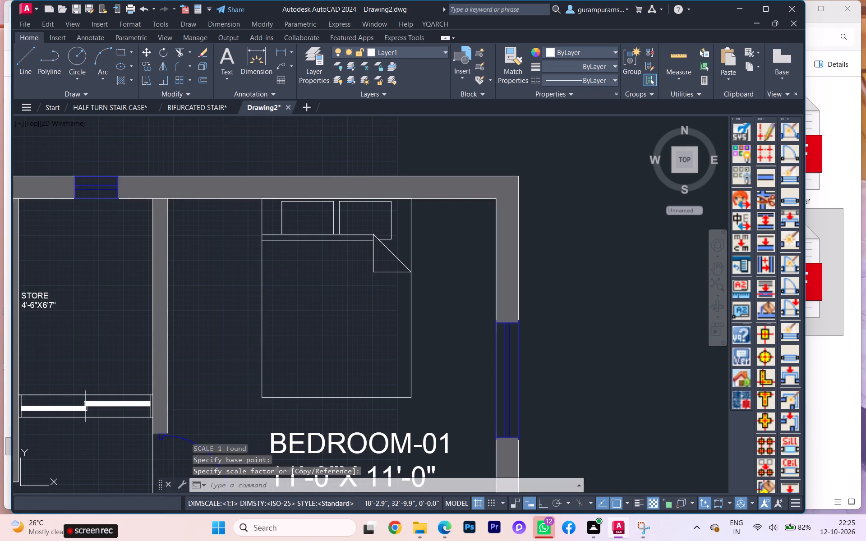
pyautogui.click(147, 292)
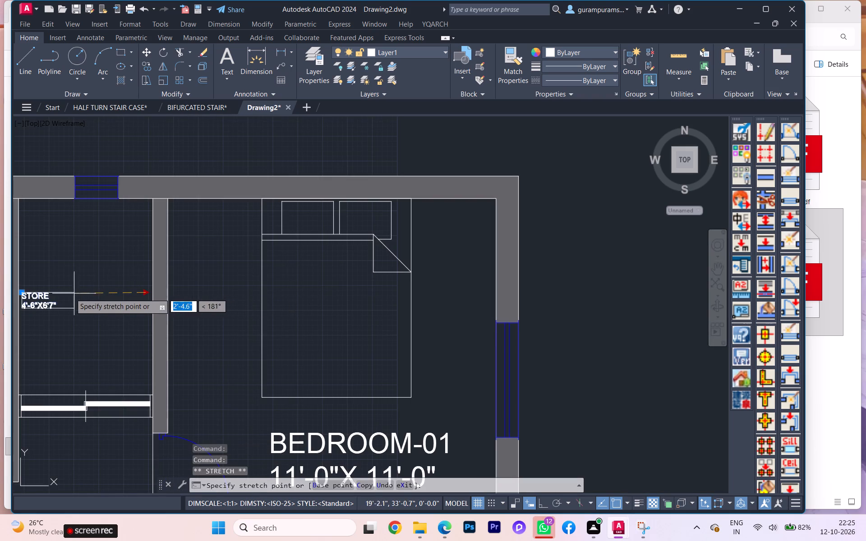
pyautogui.click(62, 292)
# Scale the STORE label up by a factor of about 2.6 from a base point just below the text.
pyautogui.press('s')
pyautogui.press('c')
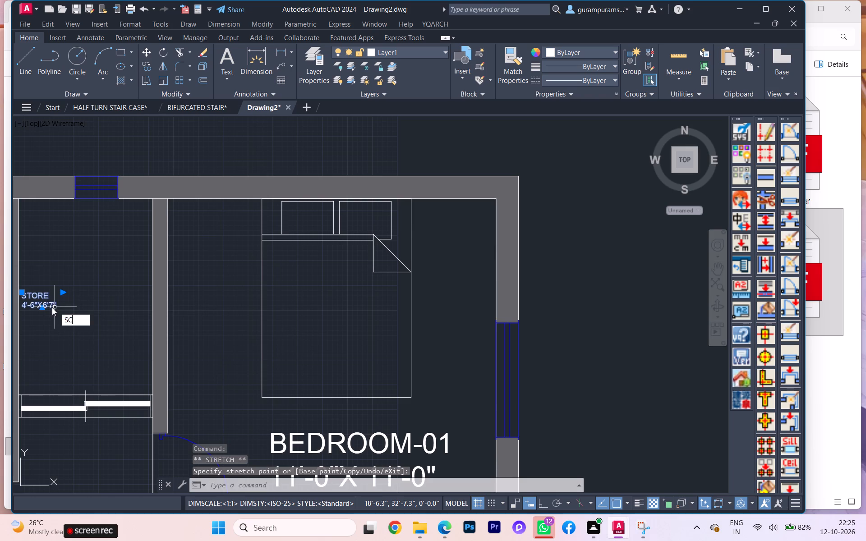
pyautogui.press('Return')
pyautogui.click(45, 317)
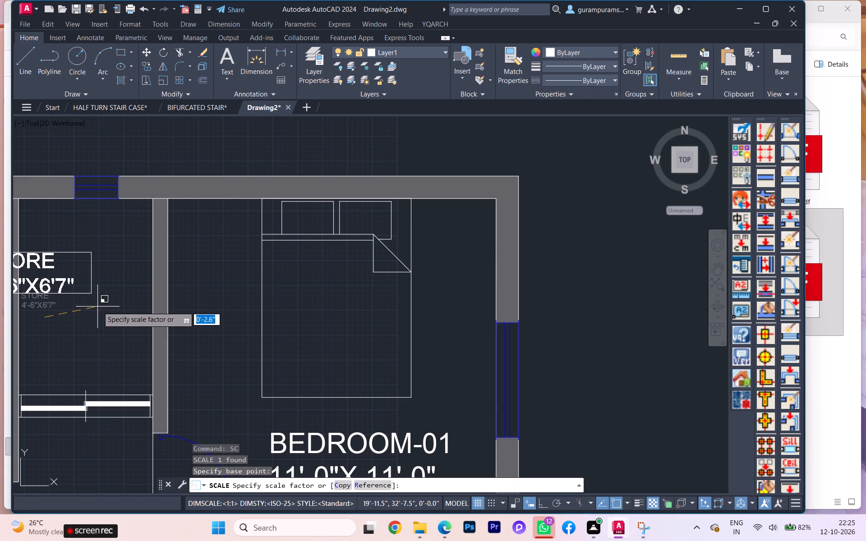
pyautogui.click(98, 307)
# Move the STORE label about 2' sideways so it sits centred between the store room walls, above the sliding door.
pyautogui.click(55, 288)
pyautogui.click(43, 289)
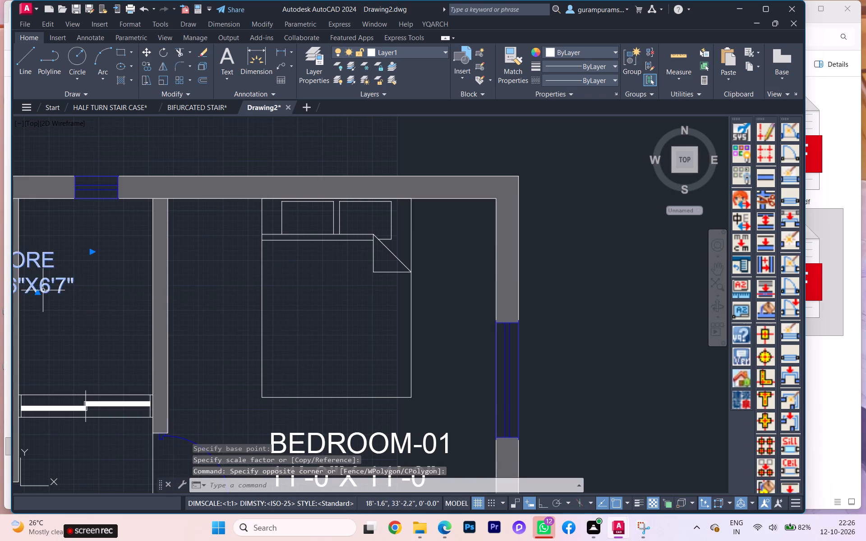
pyautogui.press('m')
pyautogui.press('Return')
pyautogui.click(43, 293)
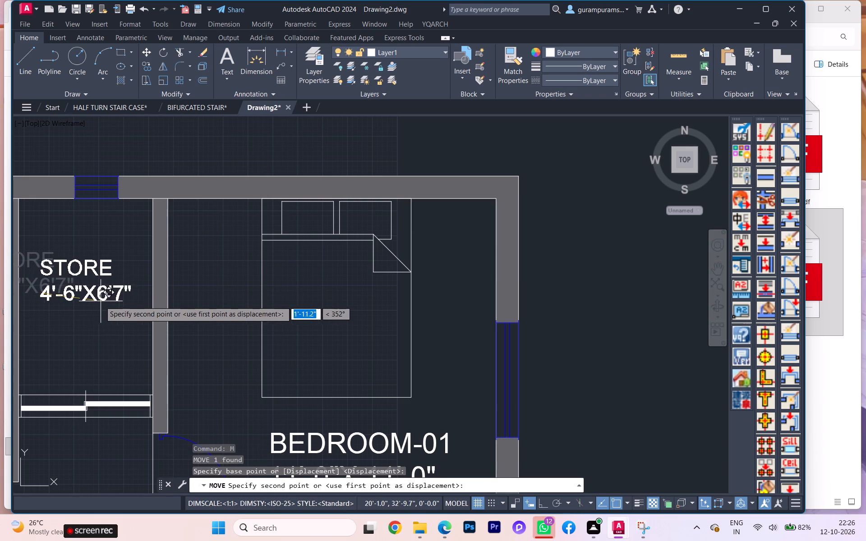
pyautogui.click(100, 301)
pyautogui.press('Escape')
# Draw the outline of a wall stub 6" wide and about 1'-5" long, extending the BEDROOM-02 wall corner toward BEDROOM-01.
pyautogui.scroll(-2, 143, 322)
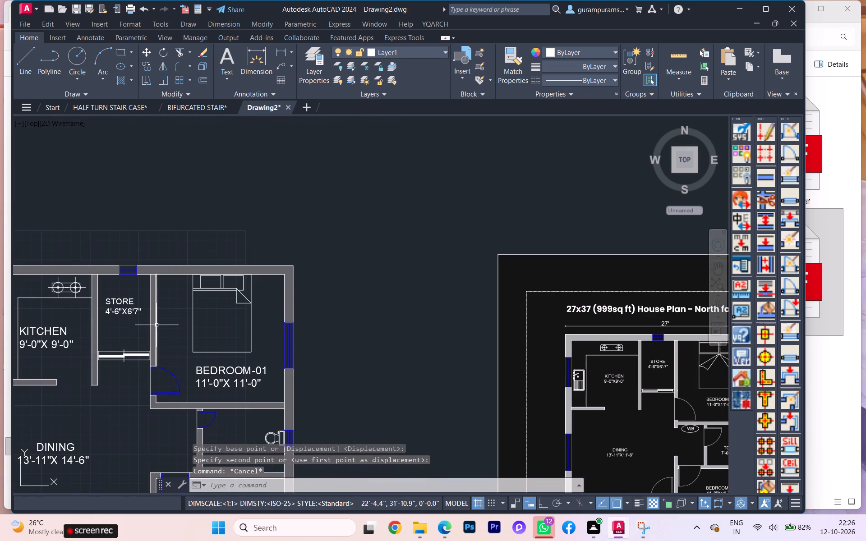
pyautogui.scroll(-1, 183, 332)
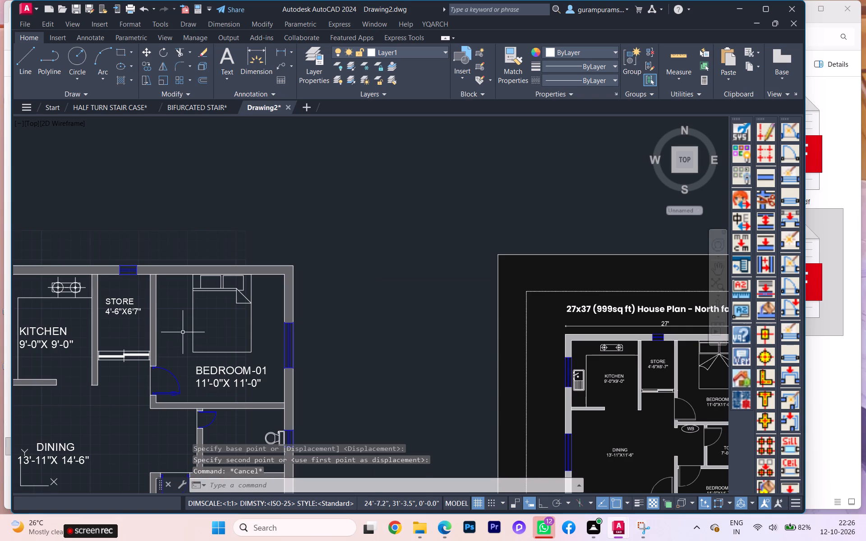
pyautogui.moveTo(183, 332); pyautogui.dragTo(185, 266, button='middle')
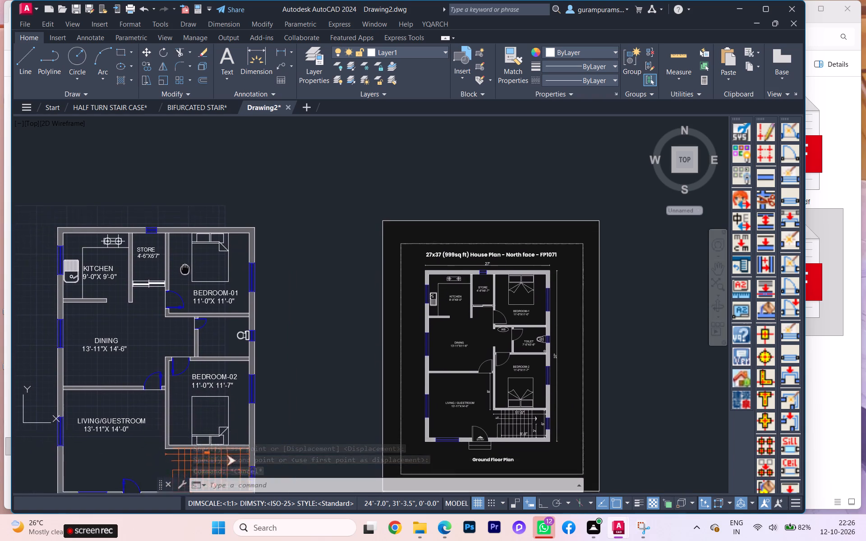
pyautogui.moveTo(185, 266); pyautogui.dragTo(177, 226, button='middle')
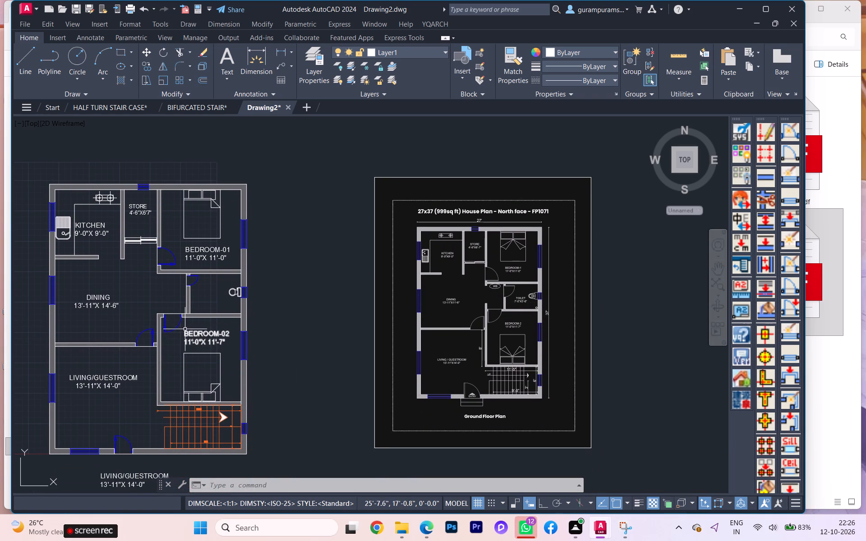
pyautogui.scroll(1, 165, 323)
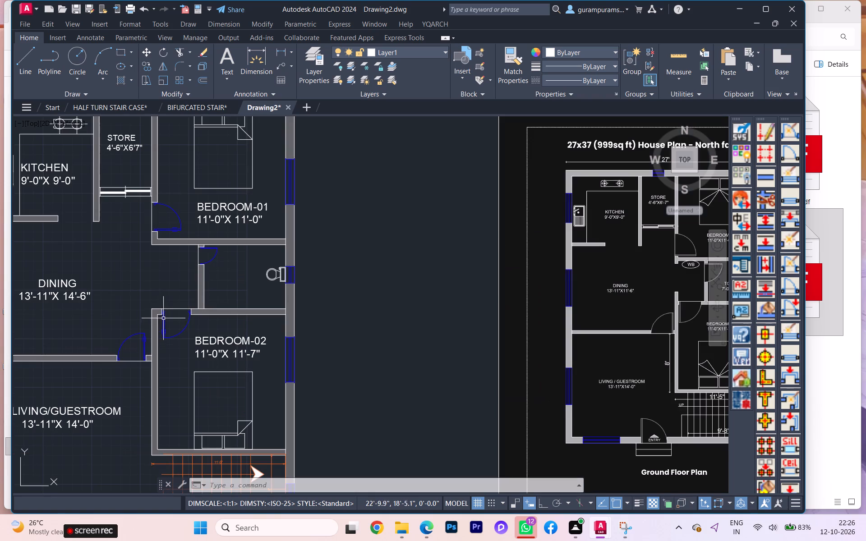
pyautogui.scroll(-1, 159, 313)
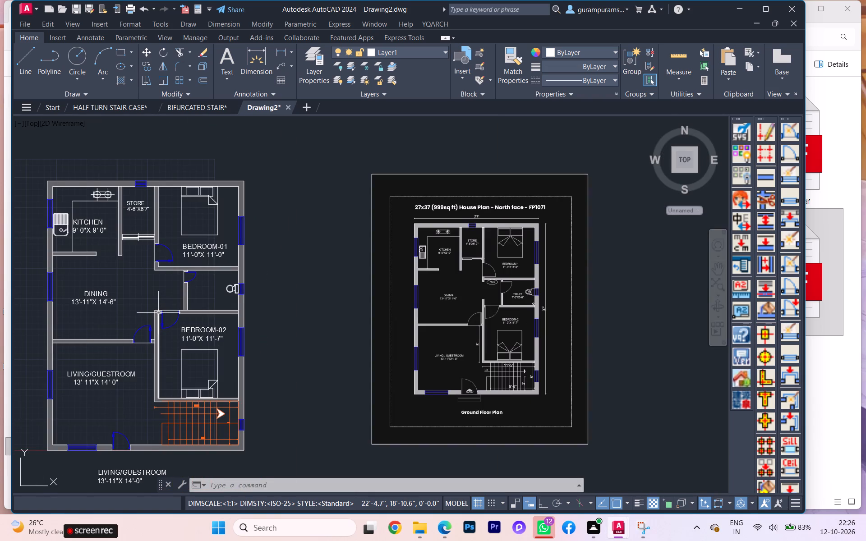
pyautogui.scroll(2, 158, 313)
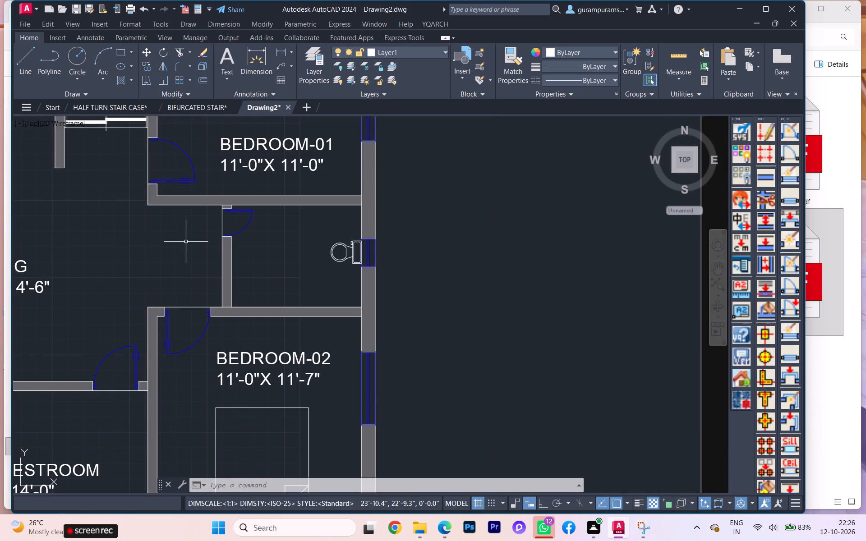
pyautogui.press('l')
pyautogui.press('Return')
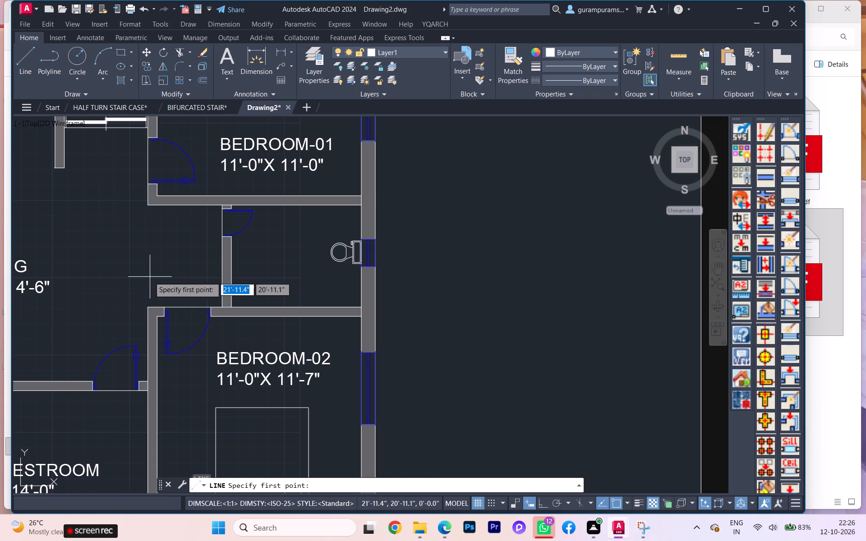
pyautogui.click(147, 305)
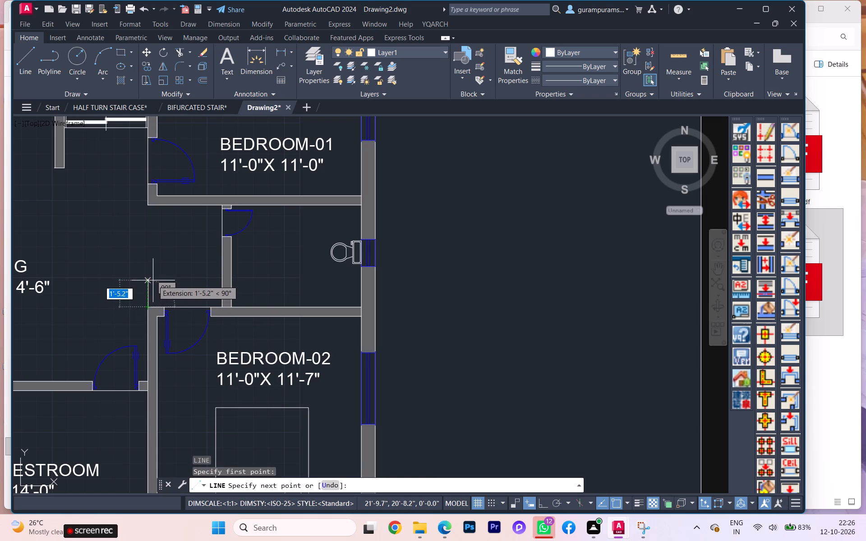
pyautogui.click(153, 280)
pyautogui.scroll(-2, 153, 280)
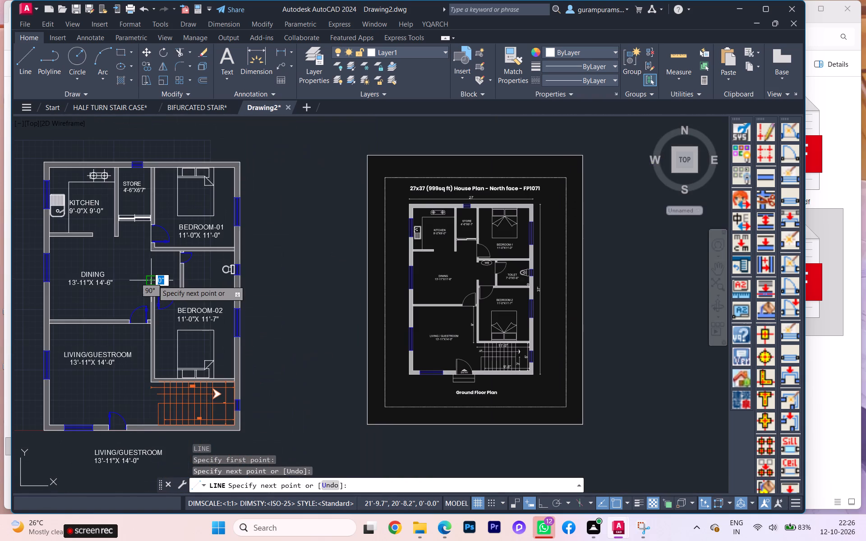
pyautogui.scroll(2, 153, 280)
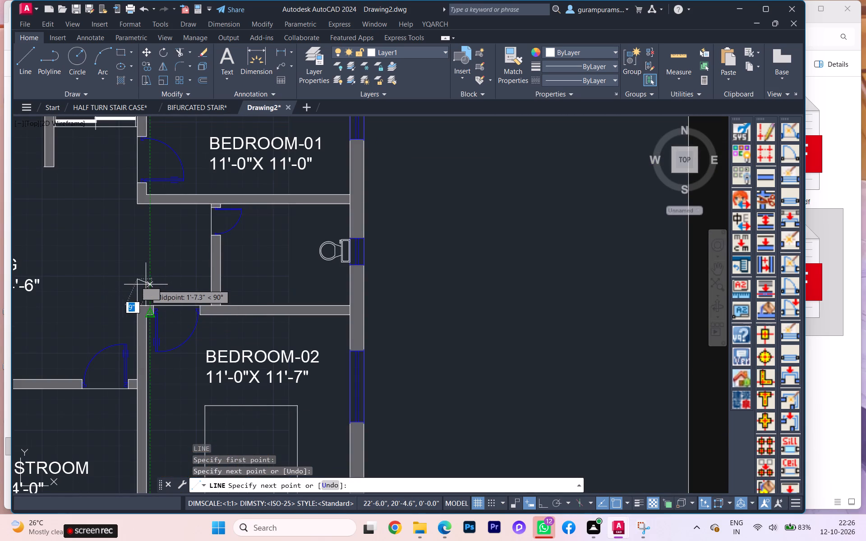
pyautogui.scroll(2, 143, 325)
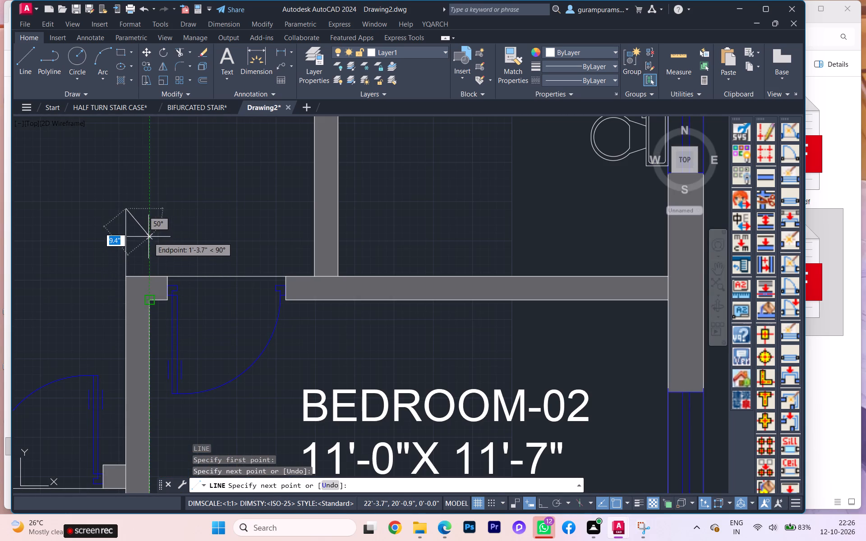
pyautogui.press('F8')
pyautogui.click(151, 208)
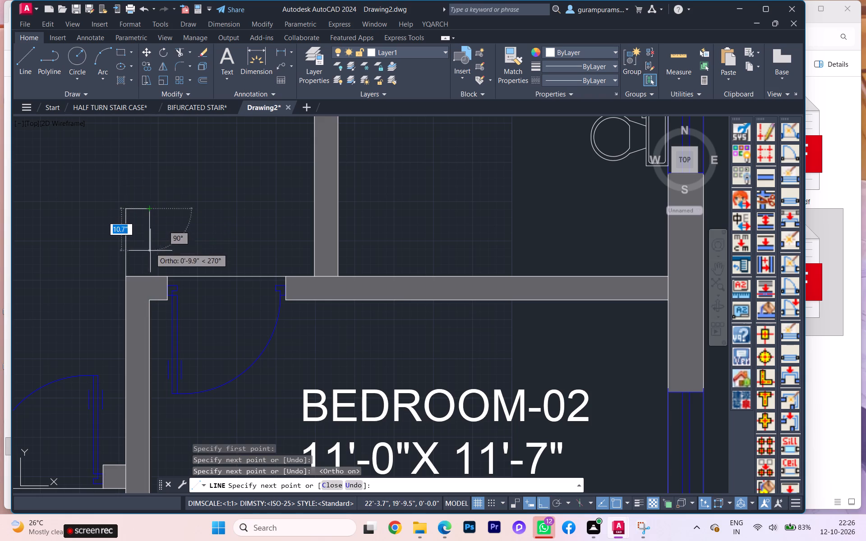
pyautogui.click(150, 277)
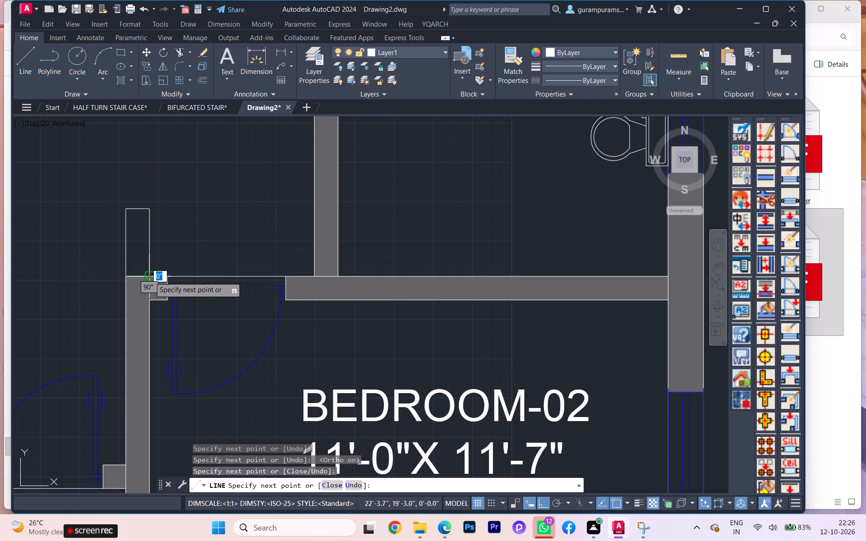
pyautogui.press('Escape')
# Fill the new wall stub with the solid grey 99,100,102 hatch used for the walls.
pyautogui.press('h')
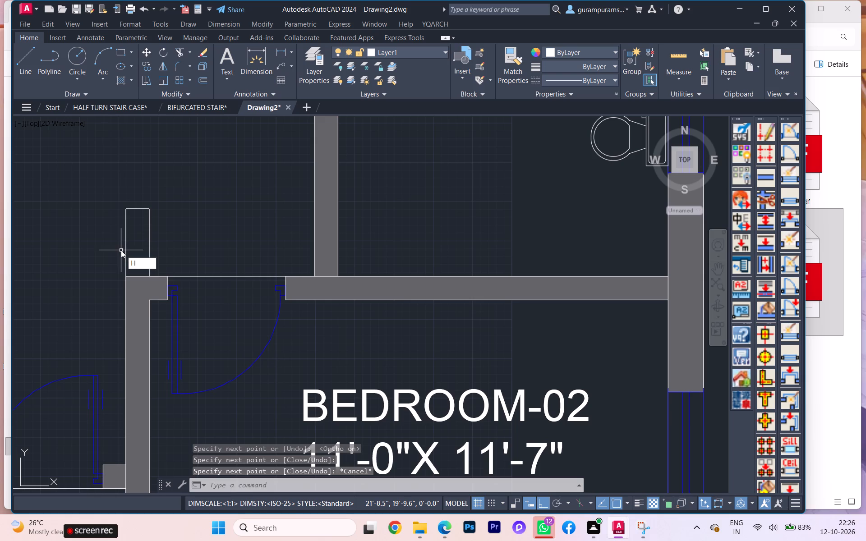
pyautogui.press('Return')
pyautogui.click(141, 254)
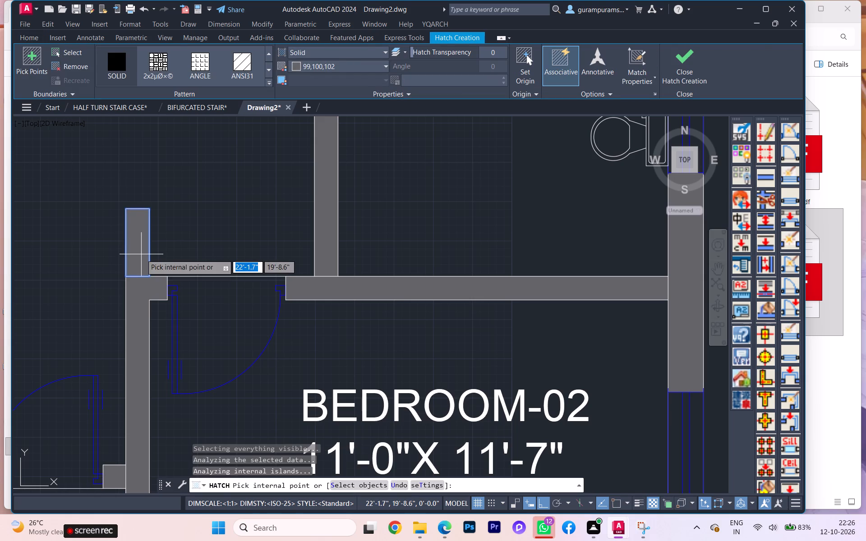
pyautogui.press('Escape')
# Trim the leftover edge lines inside the junction between the new wall stub and the BEDROOM-02 wall corner.
pyautogui.scroll(1, 138, 268)
pyautogui.write('TR')
pyautogui.click(154, 313)
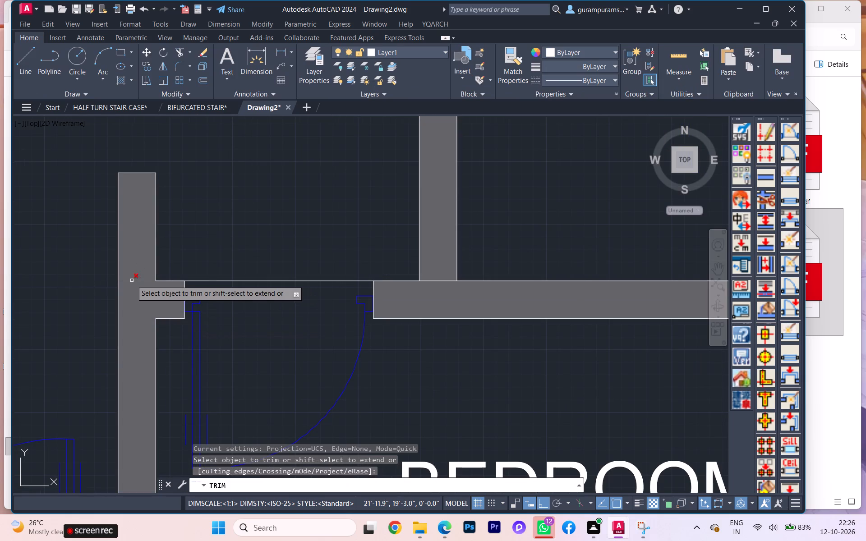
pyautogui.click(132, 280)
pyautogui.press('Escape')
pyautogui.scroll(-3, 143, 291)
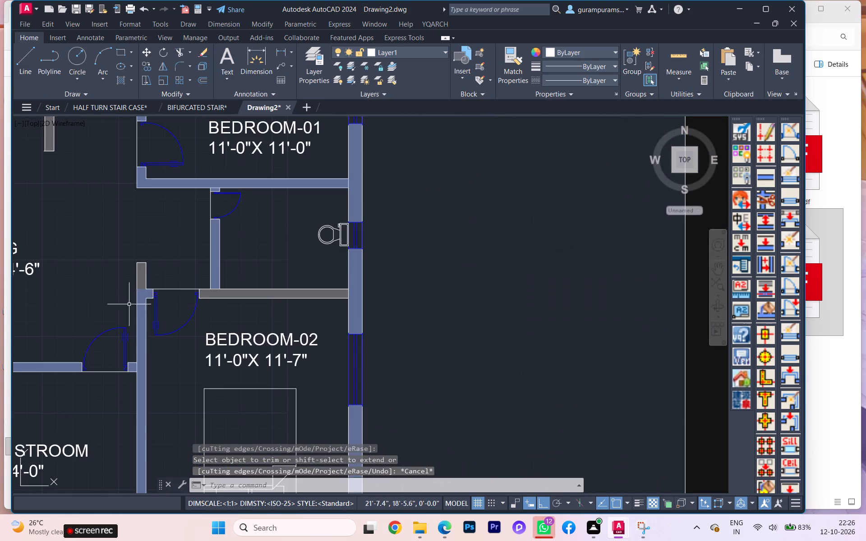
pyautogui.press('Escape')
# Compare the drawn floor plan with the reference plan, checking the dining, living room and staircase areas for missing details.
pyautogui.scroll(-1, 70, 320)
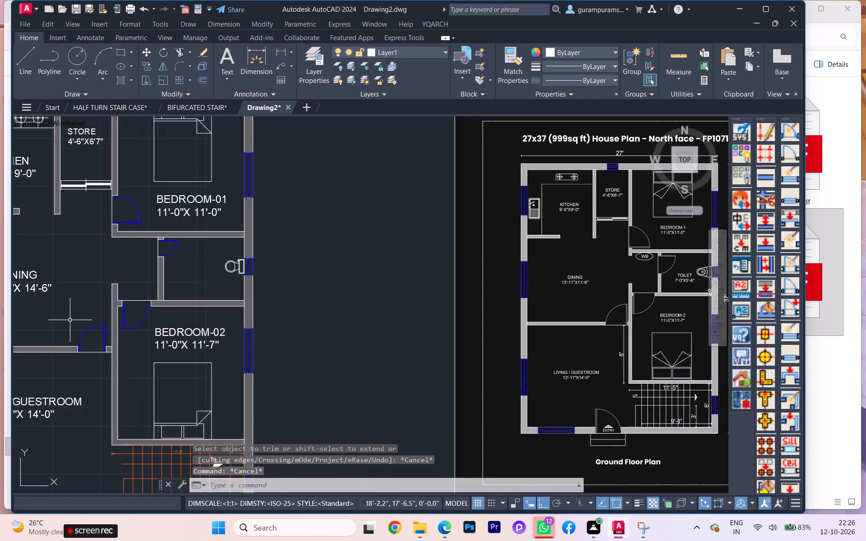
pyautogui.scroll(-1, 241, 314)
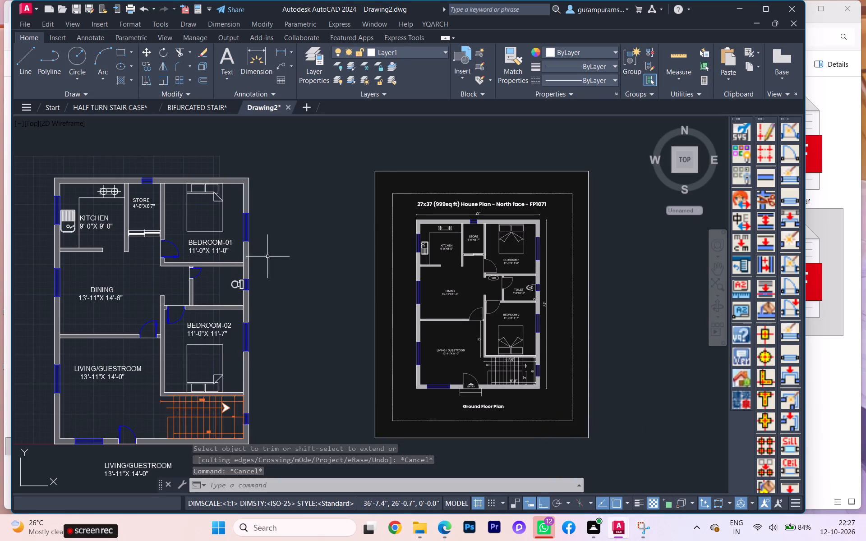
pyautogui.scroll(-1, 267, 257)
pyautogui.moveTo(265, 322); pyautogui.dragTo(287, 286, button='middle')
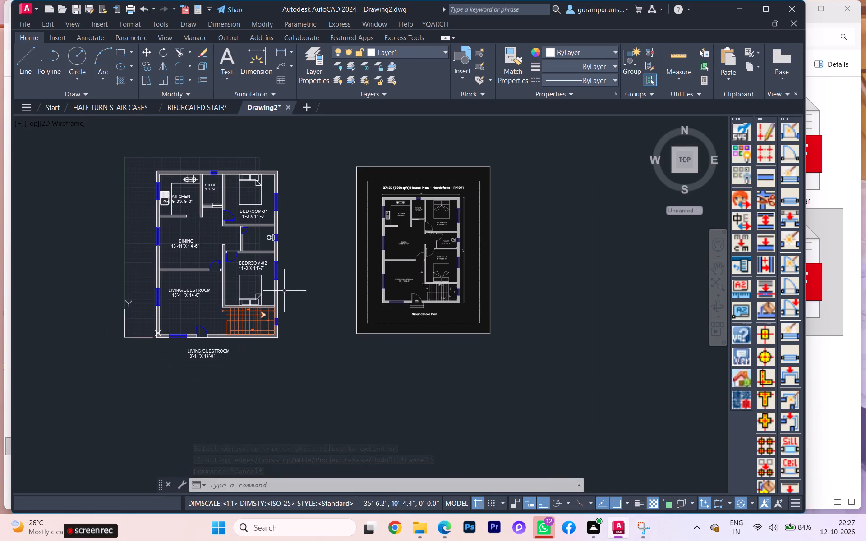
pyautogui.scroll(1, 284, 276)
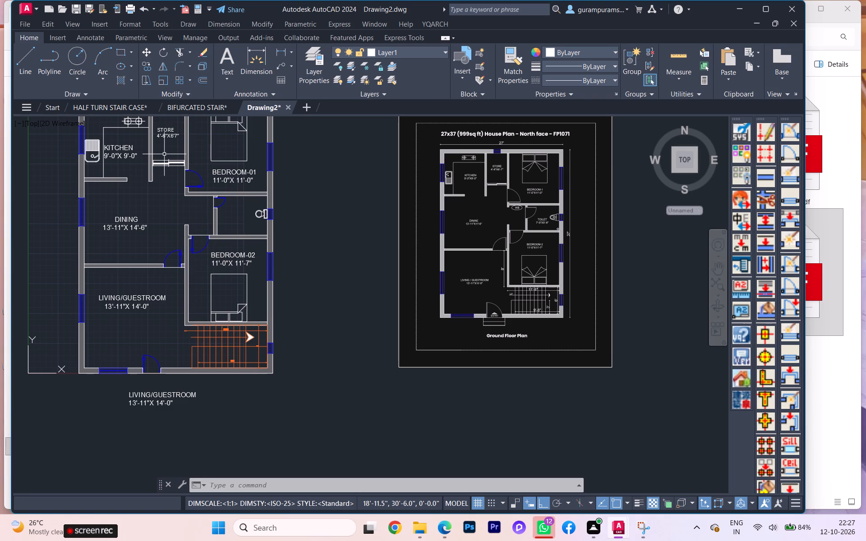
pyautogui.scroll(2, 115, 261)
pyautogui.scroll(-1, 132, 275)
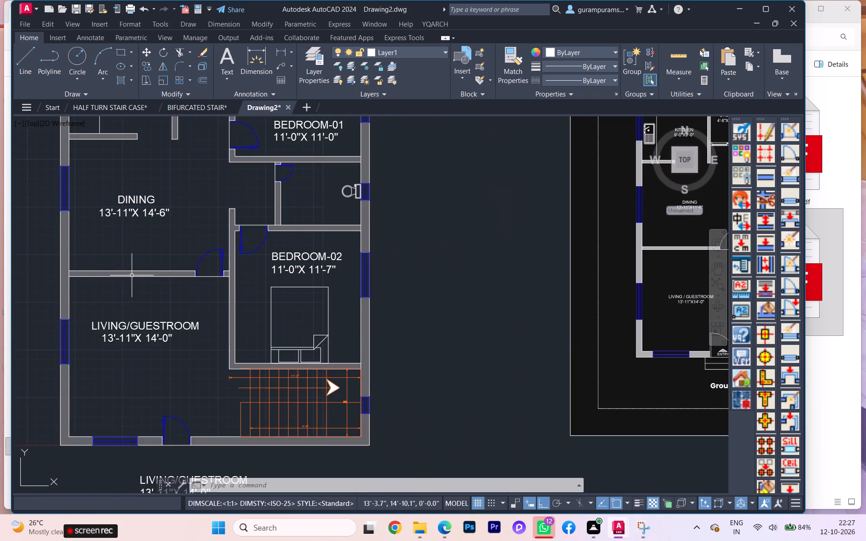
pyautogui.scroll(-1, 263, 271)
pyautogui.scroll(2, 479, 263)
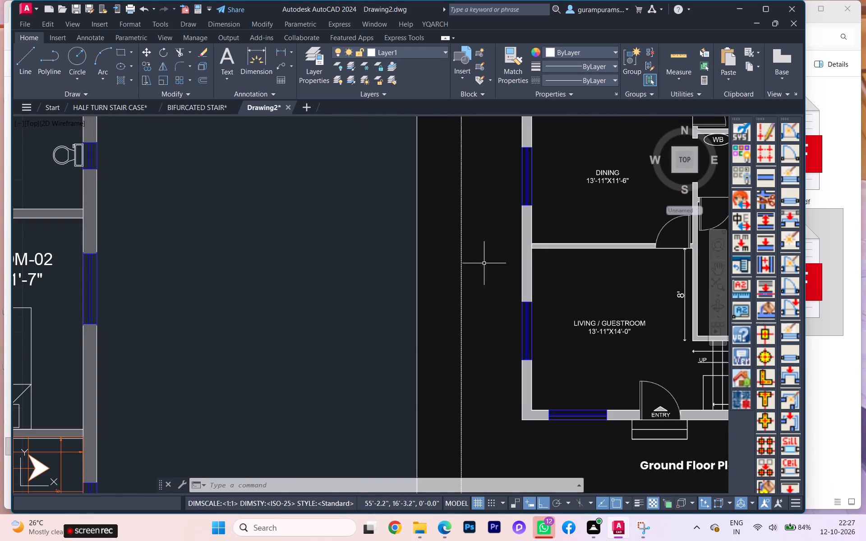
pyautogui.scroll(-1, 493, 264)
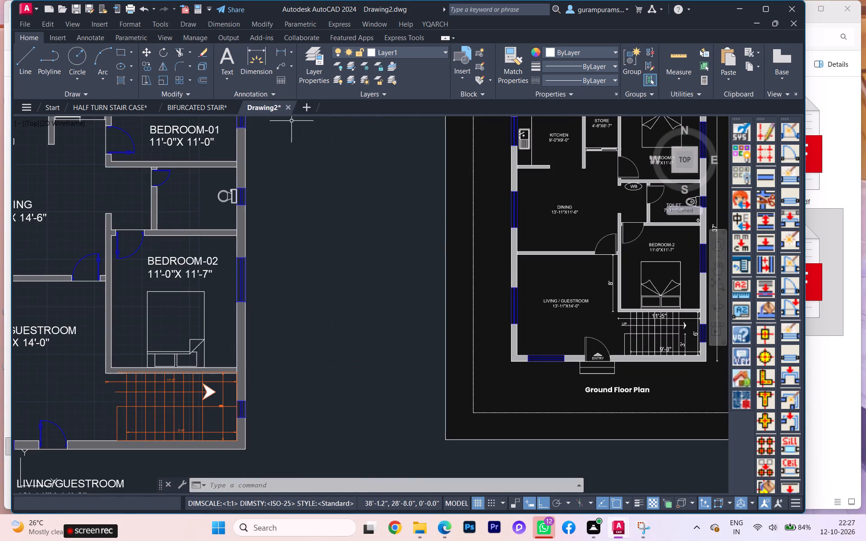
# Add a vertical linear dimension in the living room, from the dining partition wall to the BEDROOM-02 wall corner by the stairs.
pyautogui.click(281, 49)
pyautogui.scroll(2, 76, 292)
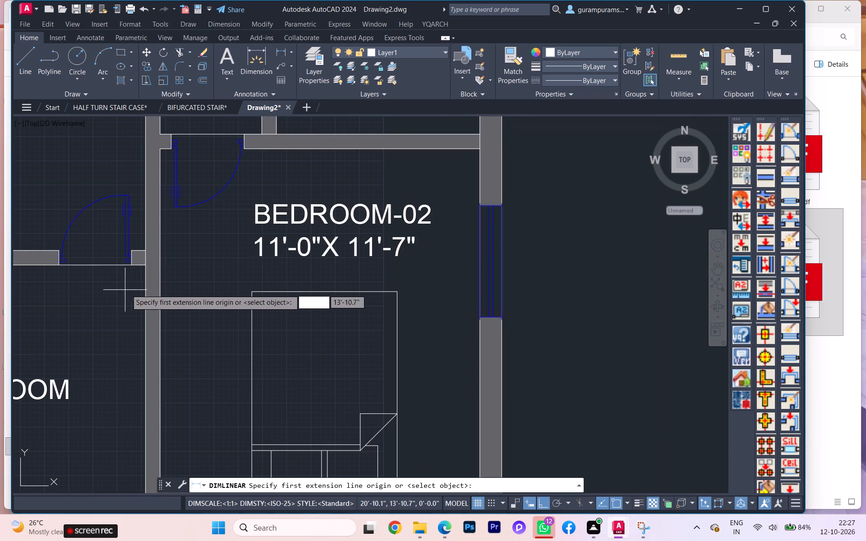
pyautogui.click(146, 265)
pyautogui.scroll(-2, 146, 307)
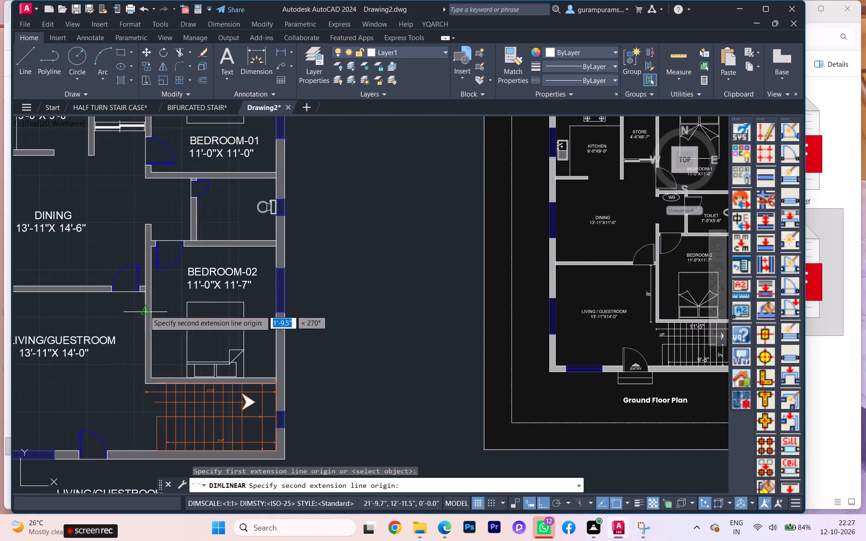
pyautogui.moveTo(144, 310); pyautogui.dragTo(147, 293, button='middle')
pyautogui.click(148, 364)
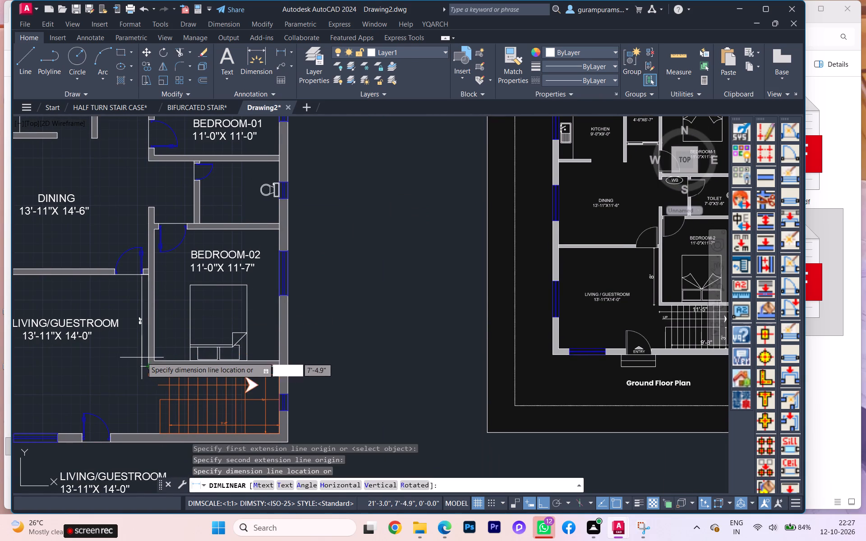
pyautogui.scroll(2, 141, 356)
pyautogui.click(141, 356)
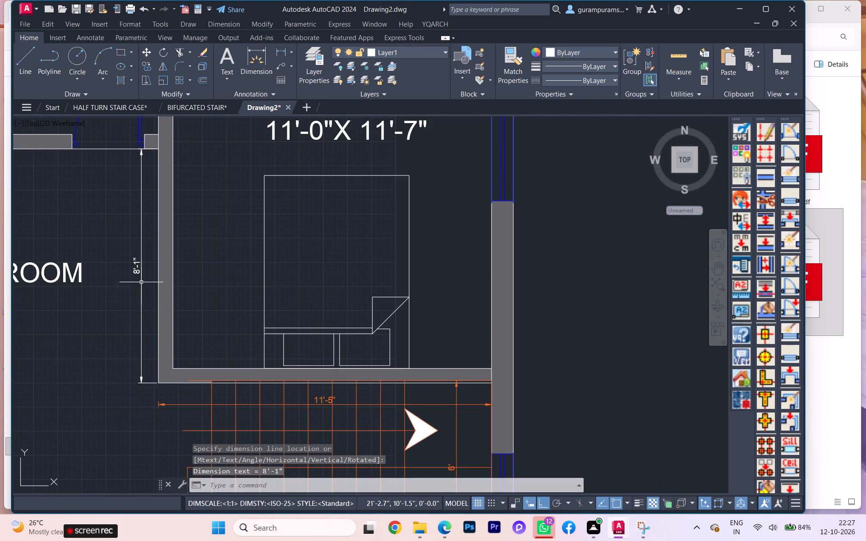
# Change the text of the living room's vertical dimension to 8'.
pyautogui.doubleClick(136, 275)
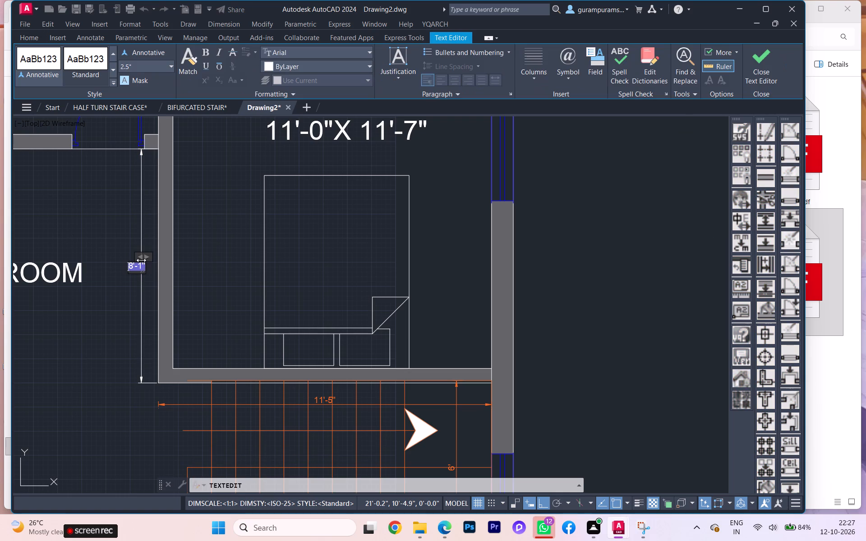
pyautogui.scroll(2, 141, 269)
pyautogui.press('Right')
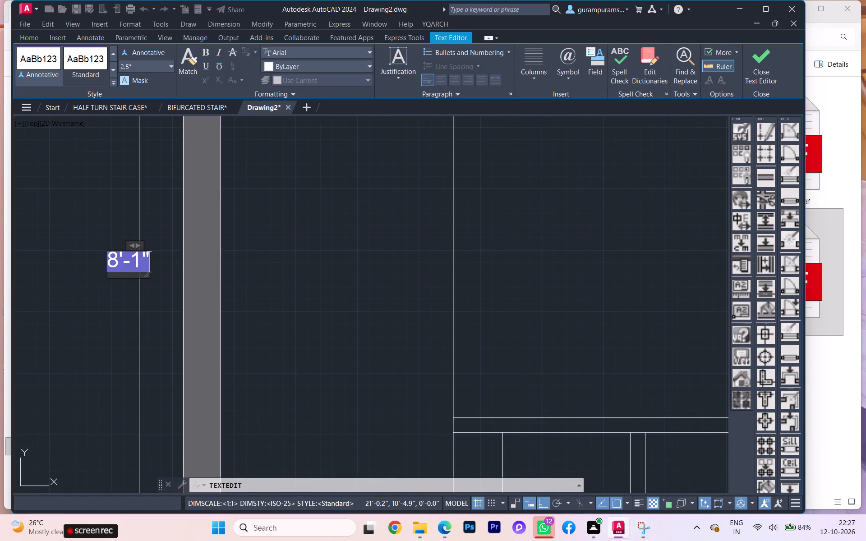
pyautogui.press('Right')
pyautogui.press('Right')
pyautogui.press('BackSpace')
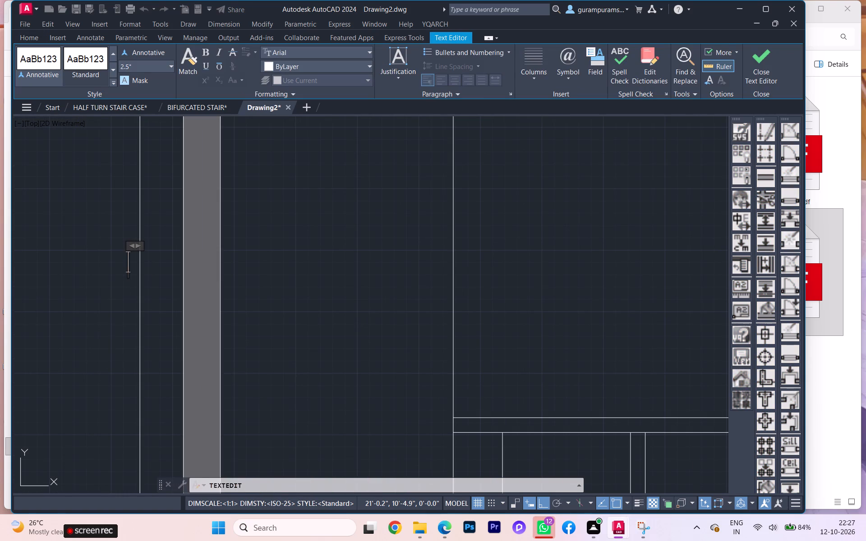
pyautogui.press('BackSpace')
pyautogui.write("8'")
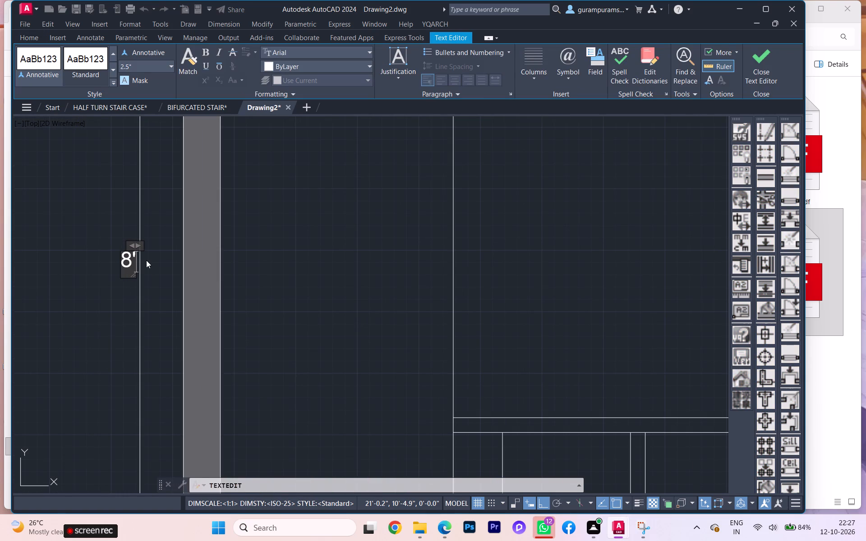
pyautogui.click(146, 260)
pyautogui.scroll(-3, 146, 260)
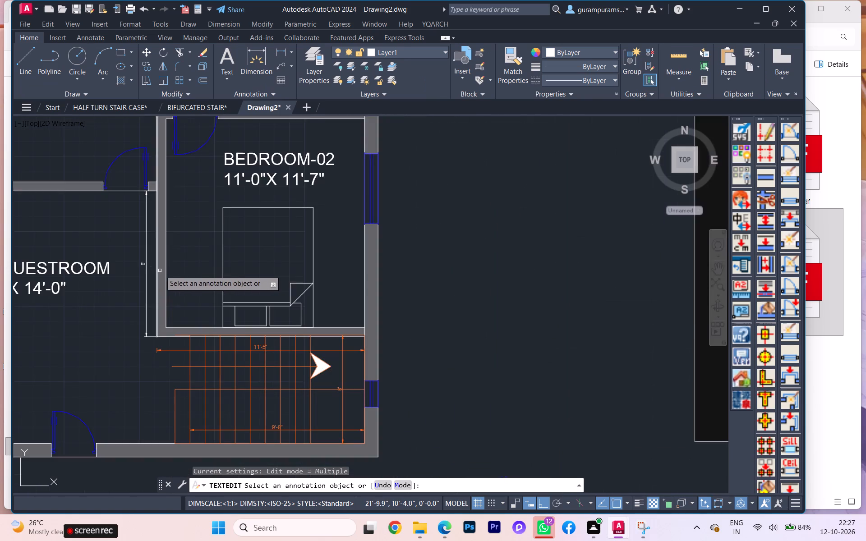
pyautogui.scroll(-3, 194, 274)
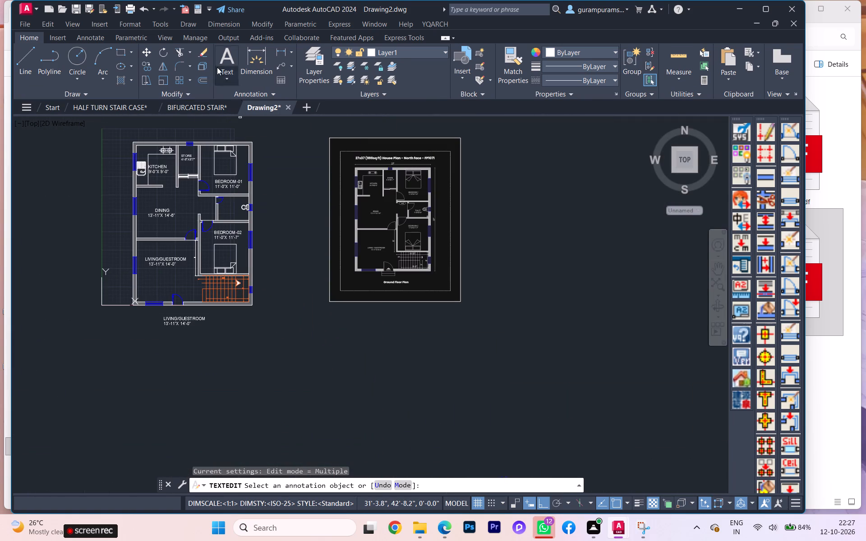
# Replace the text of the spare LIVING/GUESTROOM label below the drawn plan with GROUND FLOOR PLAN.
pyautogui.scroll(2, 375, 227)
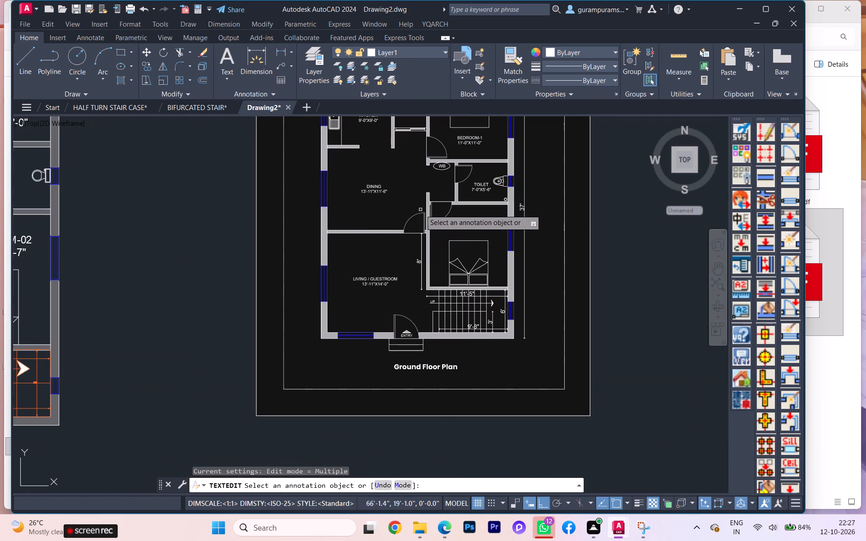
pyautogui.scroll(-1, 530, 202)
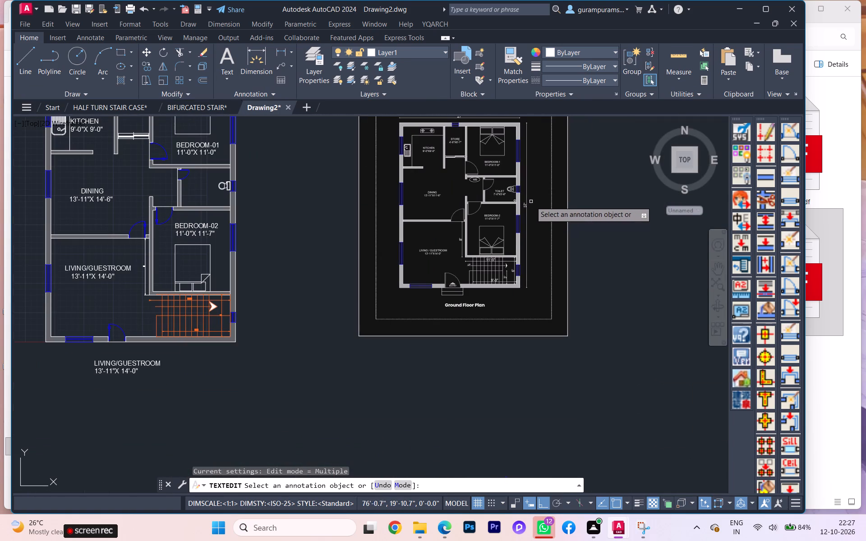
pyautogui.scroll(2, 439, 276)
pyautogui.scroll(-3, 439, 276)
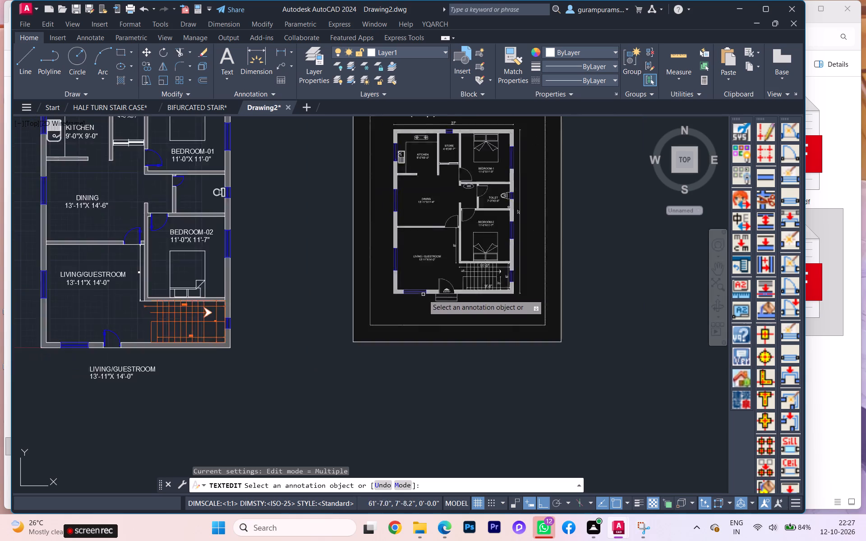
pyautogui.scroll(3, 240, 337)
pyautogui.doubleClick(213, 357)
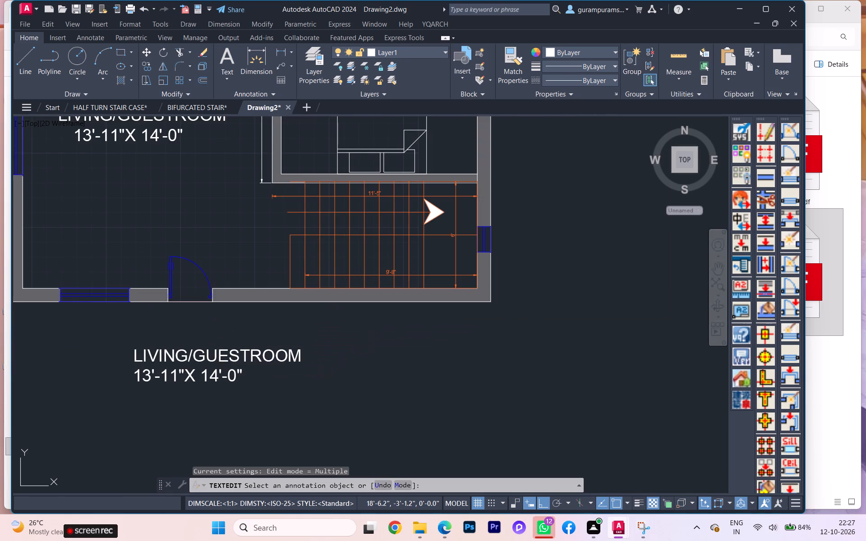
pyautogui.scroll(-2, 247, 358)
pyautogui.scroll(1, 247, 358)
pyautogui.scroll(-1, 255, 359)
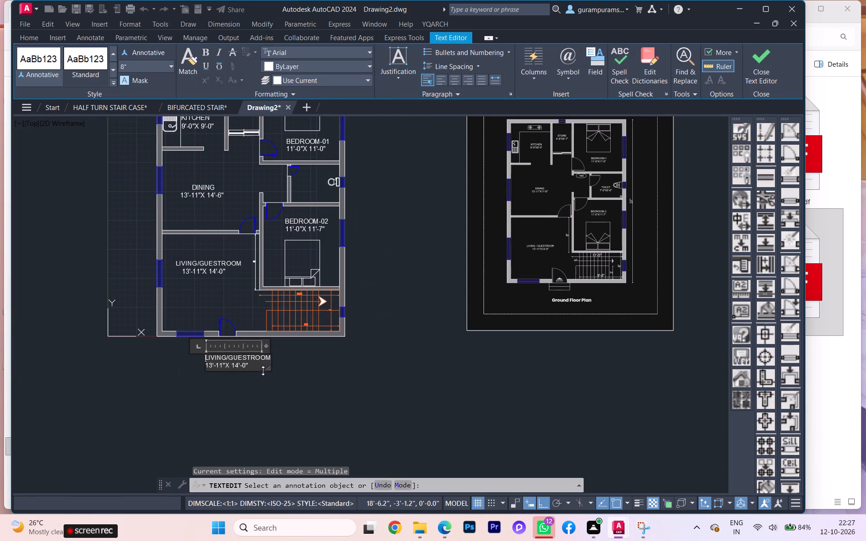
pyautogui.moveTo(262, 367); pyautogui.dragTo(191, 355)
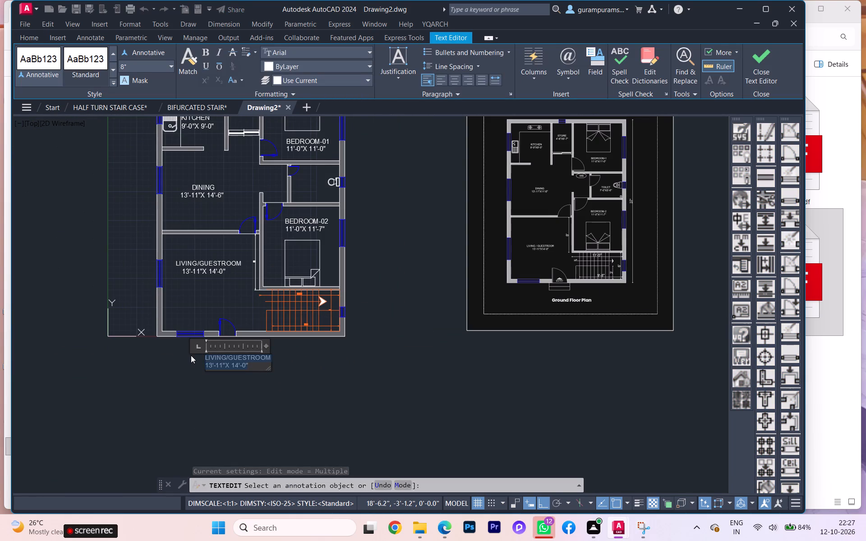
pyautogui.press('BackSpace')
pyautogui.write('GROUND')
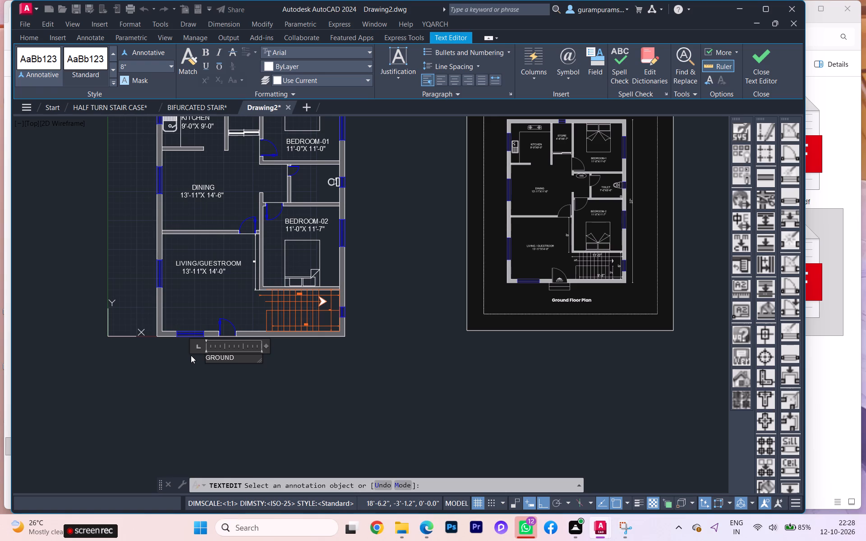
pyautogui.press('space')
pyautogui.write('FLOOR')
pyautogui.press('space')
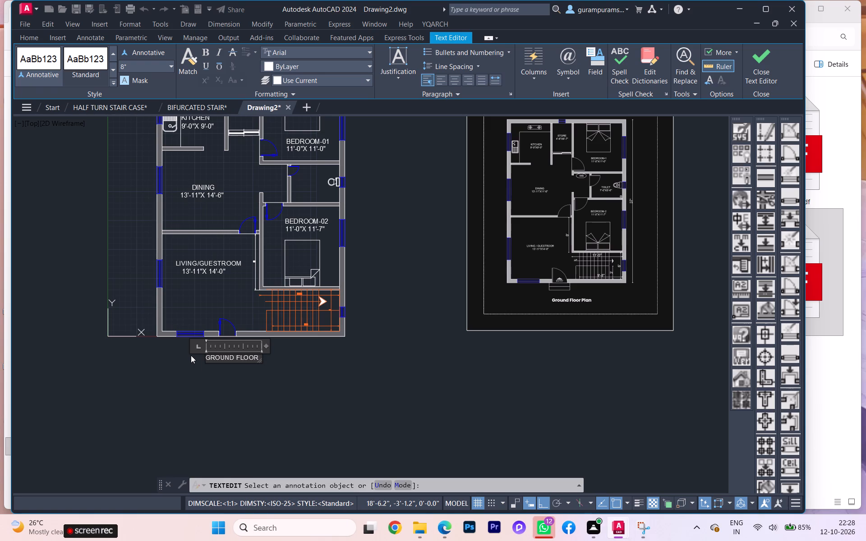
pyautogui.write('PL')
pyautogui.write('AN')
pyautogui.click(191, 355)
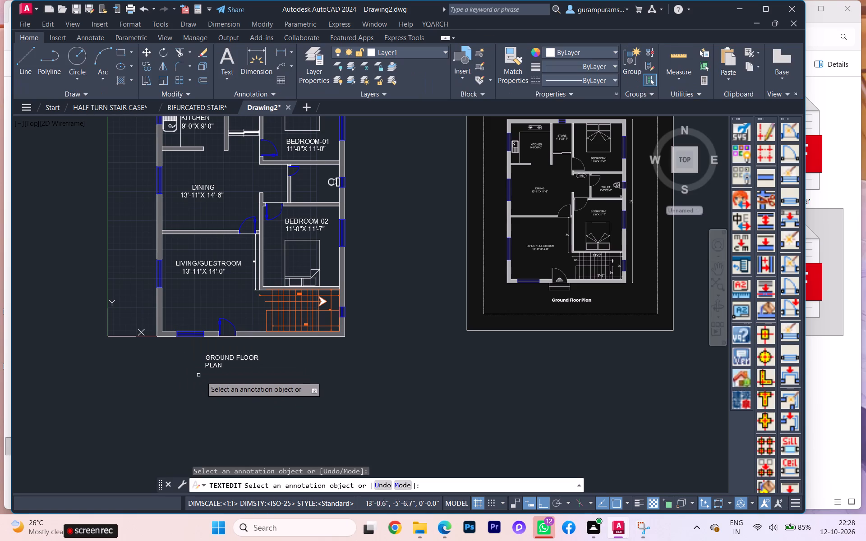
# Widen the text frame of the GROUND FLOOR PLAN title so the title fits on one line.
pyautogui.click(213, 358)
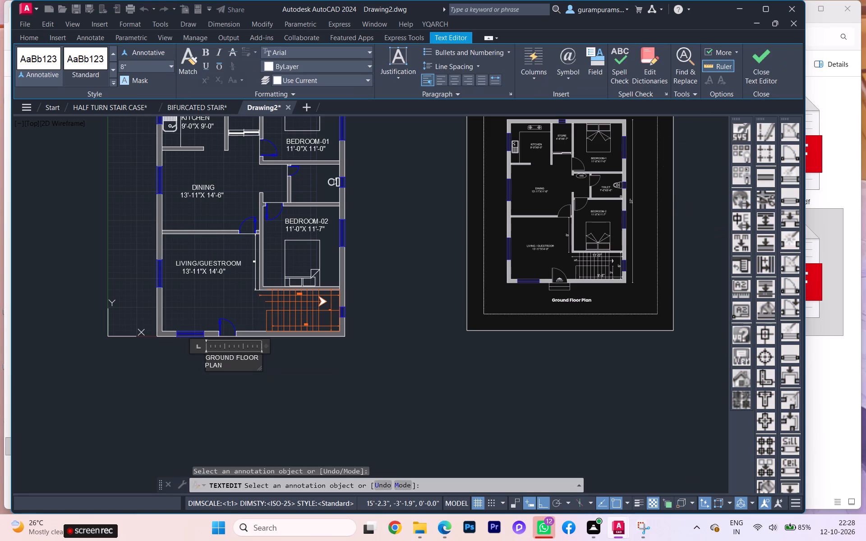
pyautogui.moveTo(237, 369); pyautogui.dragTo(197, 361)
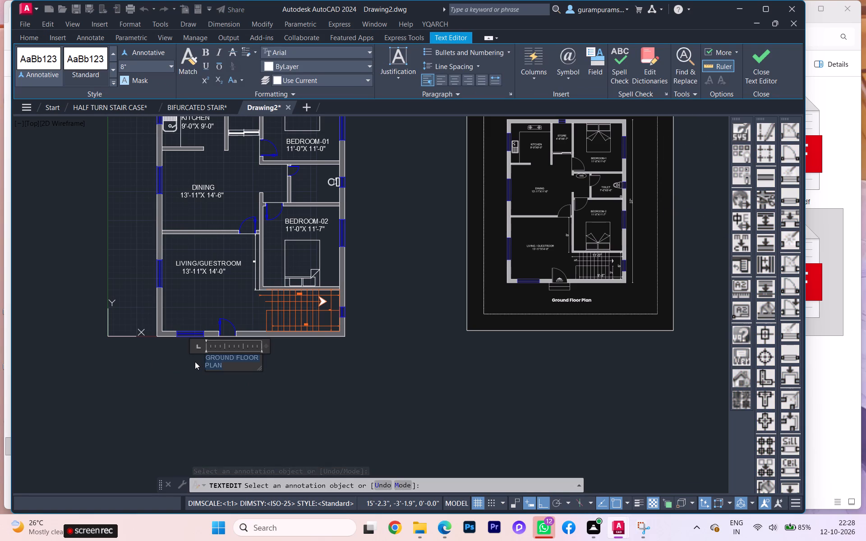
pyautogui.moveTo(262, 362); pyautogui.dragTo(281, 359)
pyautogui.click(262, 381)
# Make the GROUND FLOOR PLAN title bold and underlined, and widen its text frame slightly.
pyautogui.doubleClick(265, 357)
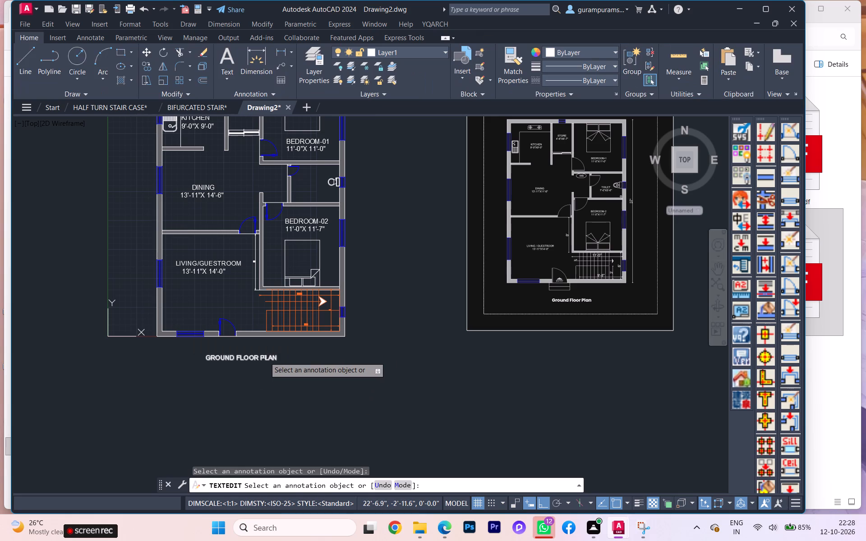
pyautogui.scroll(1, 273, 357)
pyautogui.moveTo(279, 357); pyautogui.dragTo(129, 351)
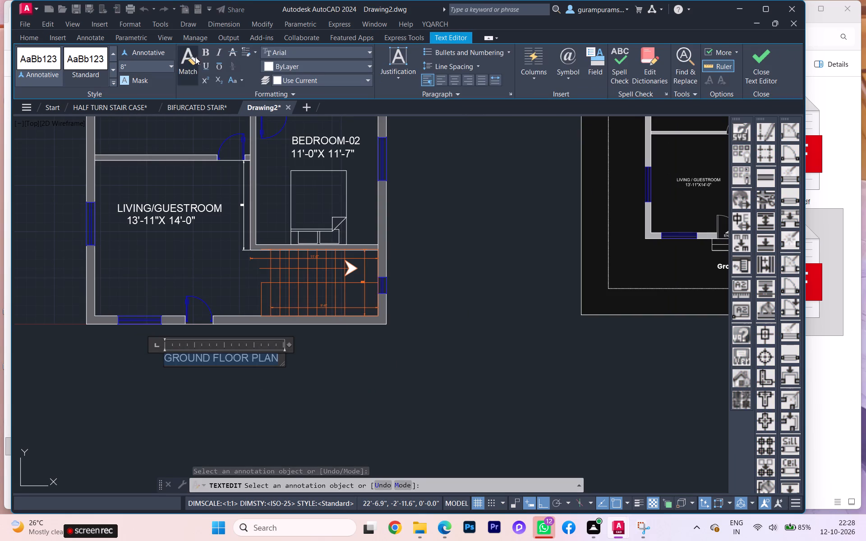
pyautogui.click(203, 54)
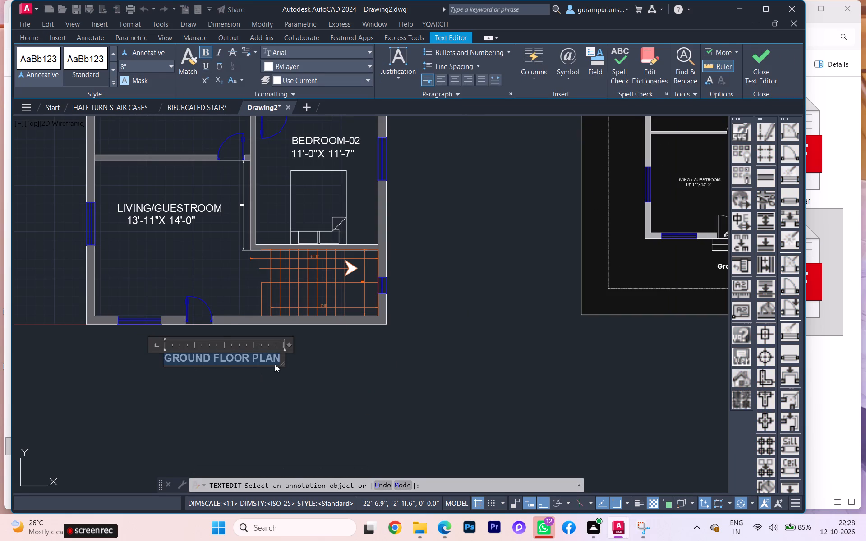
pyautogui.moveTo(285, 356); pyautogui.dragTo(295, 355)
pyautogui.click(201, 67)
pyautogui.click(101, 379)
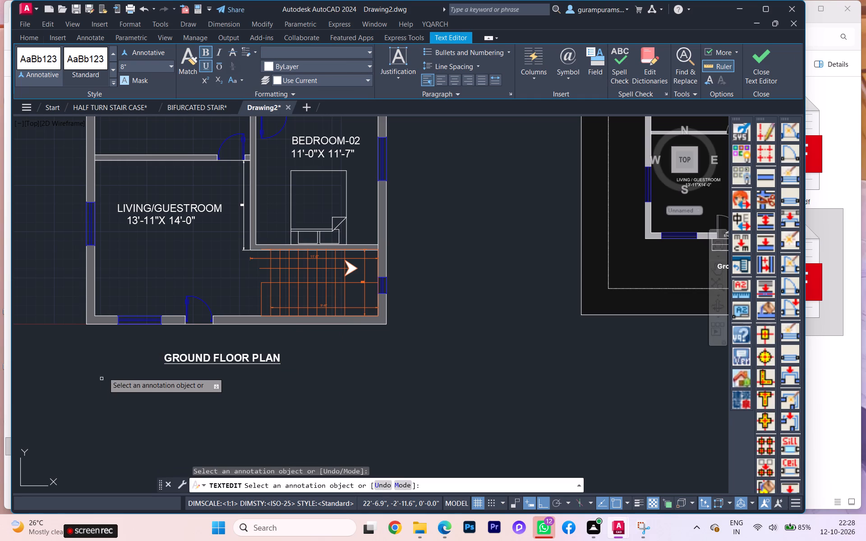
# Add the multiline text ENTRY inside the swing of the living room's entrance door, as in the reference plan.
pyautogui.scroll(-1, 113, 376)
pyautogui.scroll(2, 502, 288)
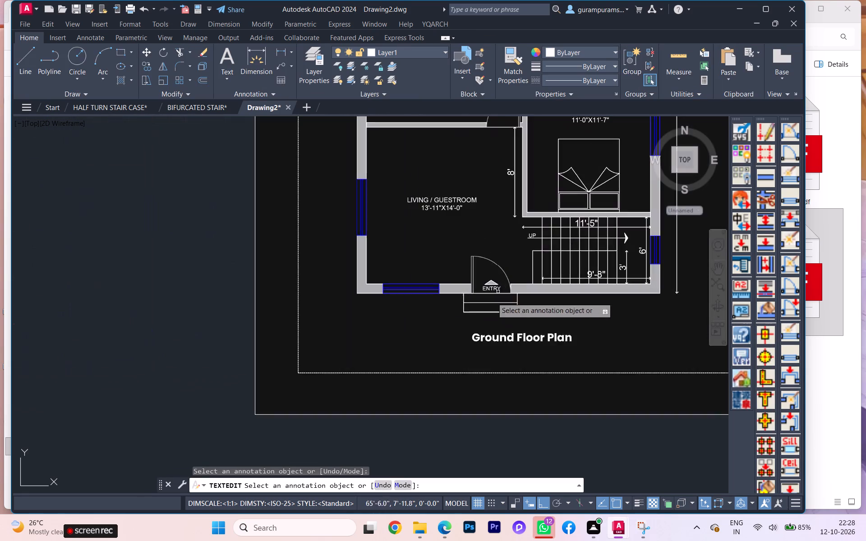
pyautogui.scroll(-1, 315, 344)
pyautogui.scroll(-1, 205, 358)
pyautogui.moveTo(205, 358); pyautogui.dragTo(369, 342, button='middle')
pyautogui.scroll(2, 215, 378)
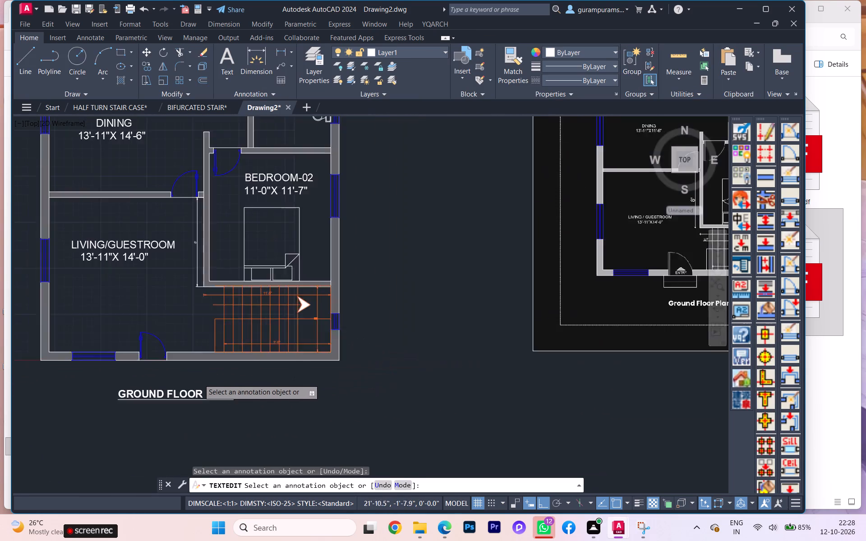
pyautogui.scroll(1, 198, 380)
pyautogui.scroll(-2, 194, 381)
pyautogui.press('Escape')
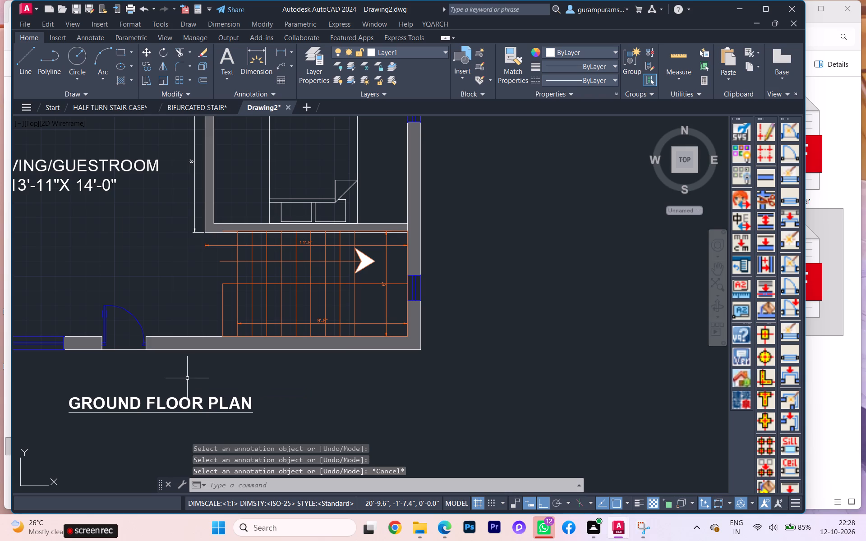
pyautogui.press('t')
pyautogui.press('Return')
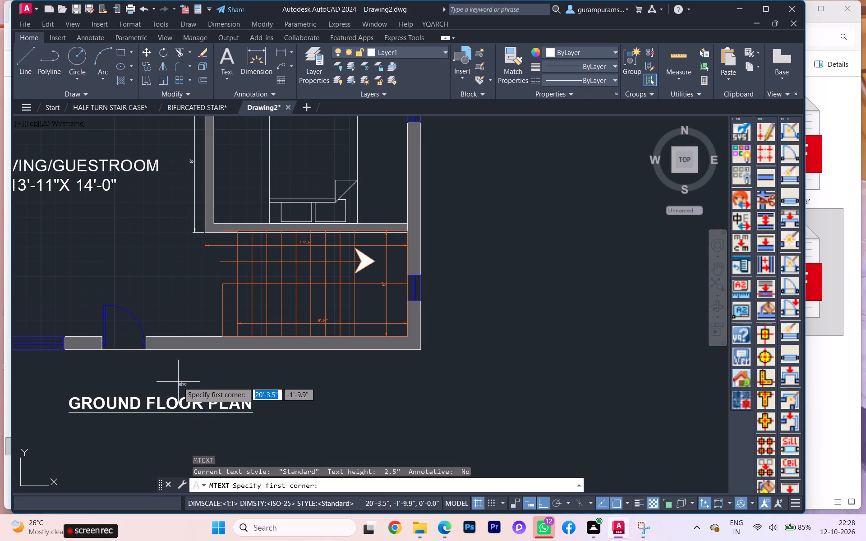
pyautogui.scroll(1, 97, 347)
pyautogui.scroll(-1, 93, 357)
pyautogui.scroll(-1, 18, 374)
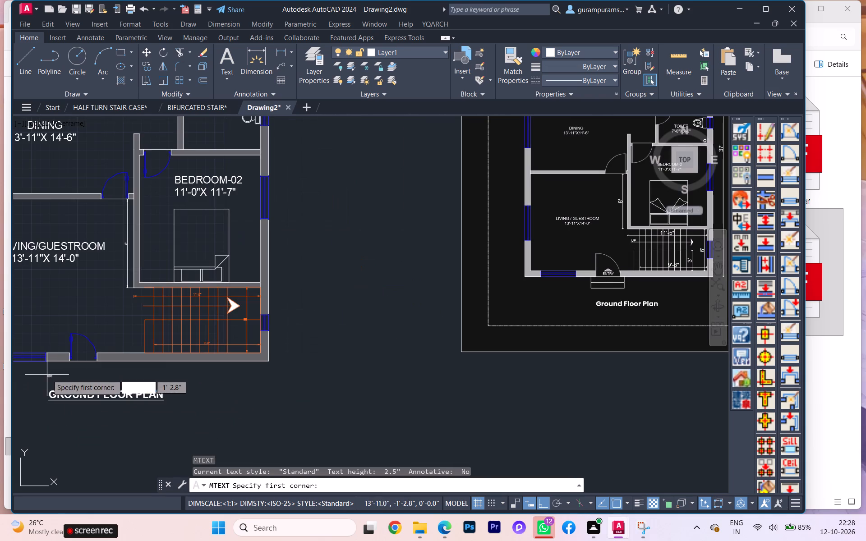
pyautogui.scroll(1, 87, 350)
pyautogui.scroll(-1, 87, 350)
pyautogui.scroll(3, 87, 350)
pyautogui.click(33, 348)
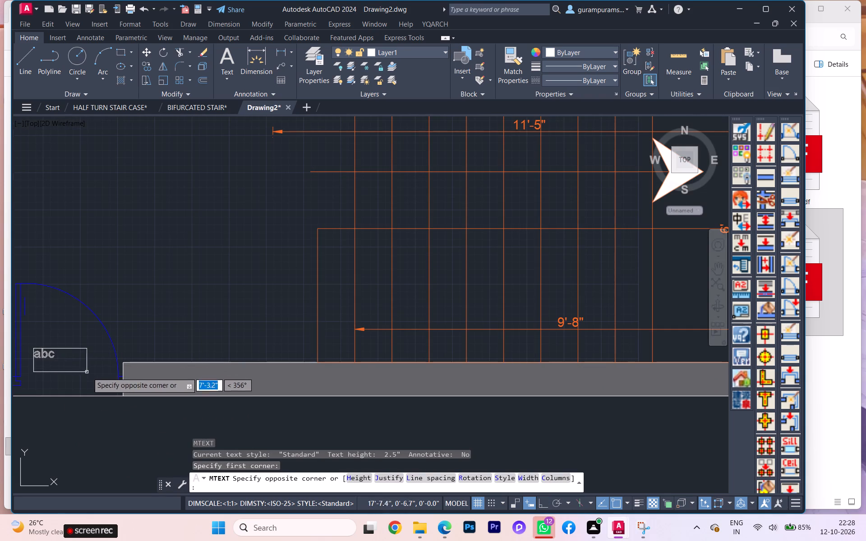
pyautogui.click(88, 373)
pyautogui.press('e')
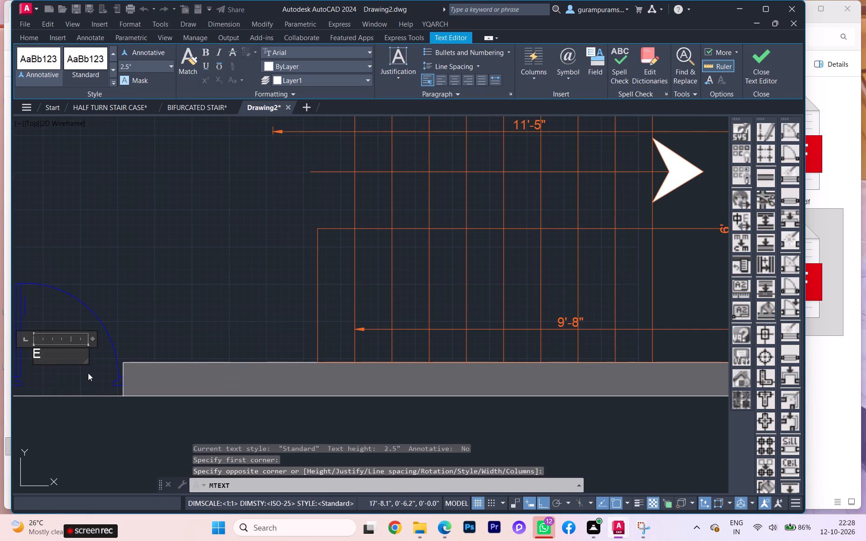
pyautogui.write('NTRY')
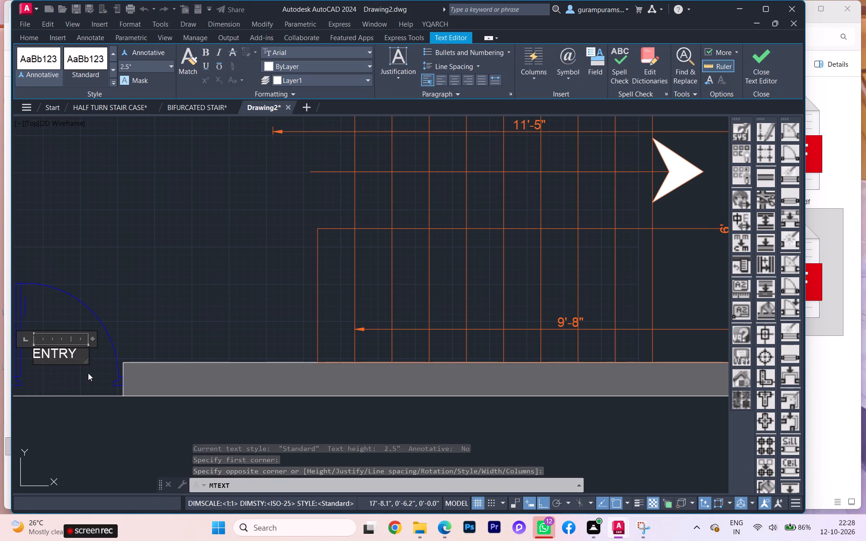
pyautogui.click(77, 417)
# Compare the drawn plan with the reference plan, checking the entrance, staircase, toilet and bedroom areas for missing details.
pyautogui.scroll(-2, 83, 412)
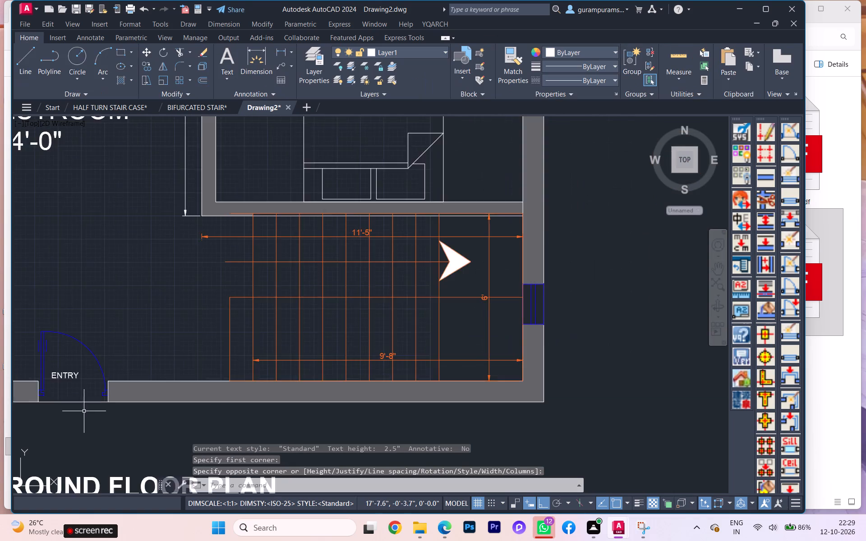
pyautogui.scroll(-1, 107, 380)
pyautogui.moveTo(106, 380); pyautogui.dragTo(185, 360, button='middle')
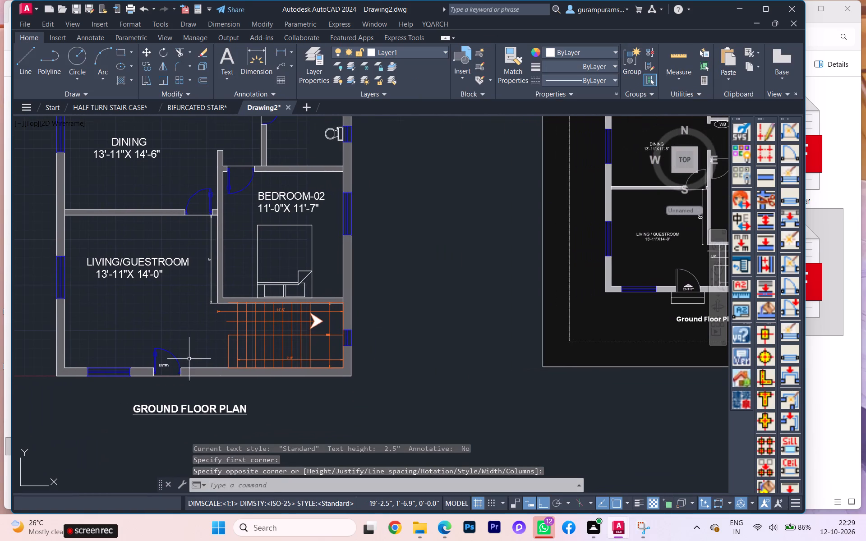
pyautogui.scroll(-1, 111, 317)
pyautogui.scroll(1, 121, 302)
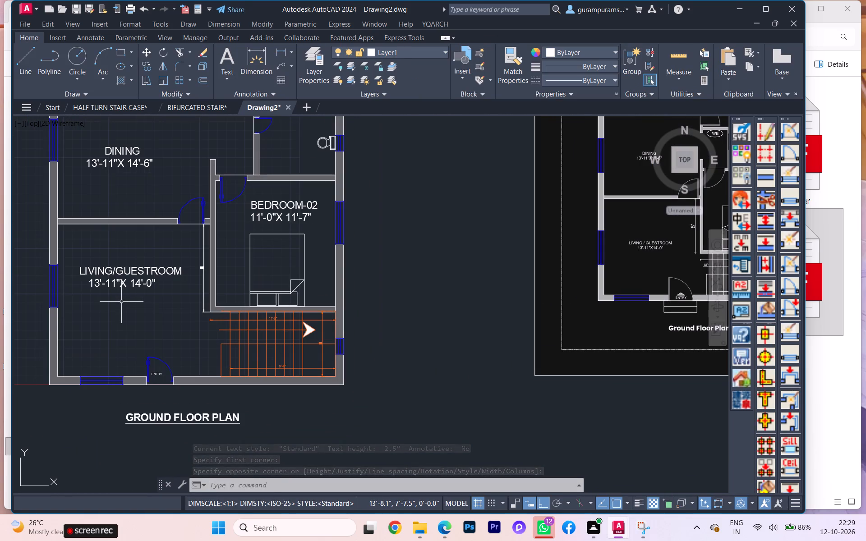
pyautogui.scroll(-1, 92, 312)
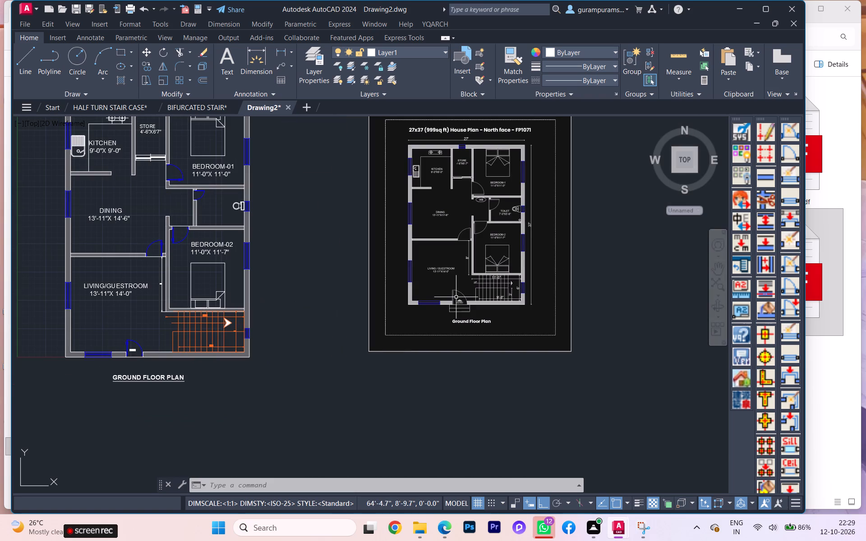
pyautogui.scroll(3, 457, 291)
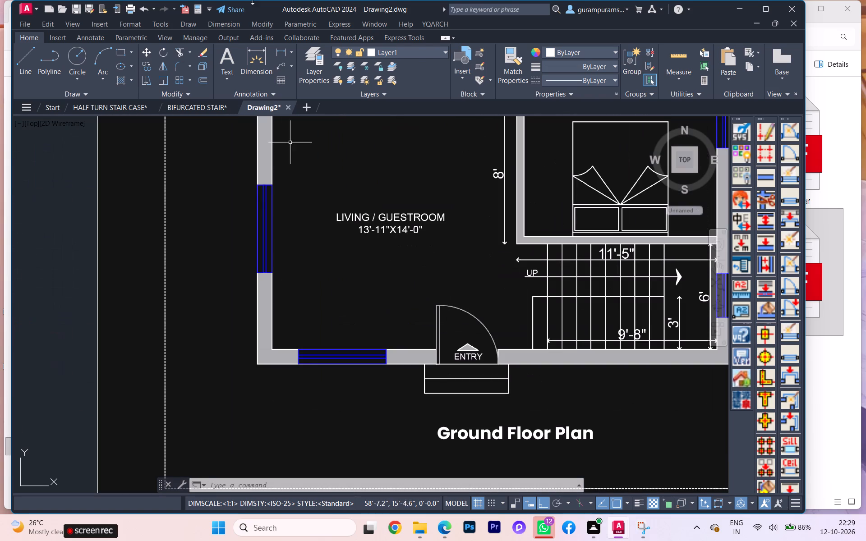
pyautogui.scroll(-2, 316, 119)
pyautogui.scroll(-1, 362, 154)
pyautogui.moveTo(212, 177); pyautogui.dragTo(305, 289, button='middle')
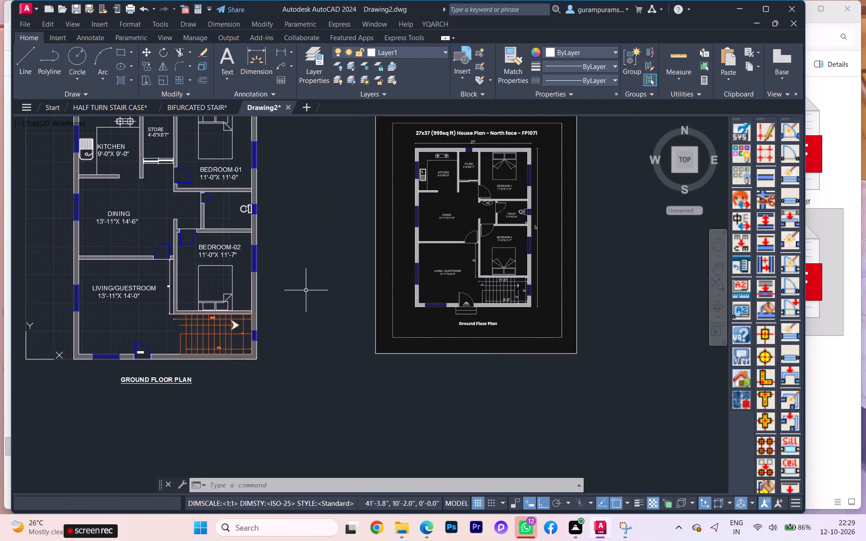
pyautogui.scroll(1, 143, 302)
pyautogui.scroll(-1, 143, 300)
pyautogui.scroll(2, 134, 299)
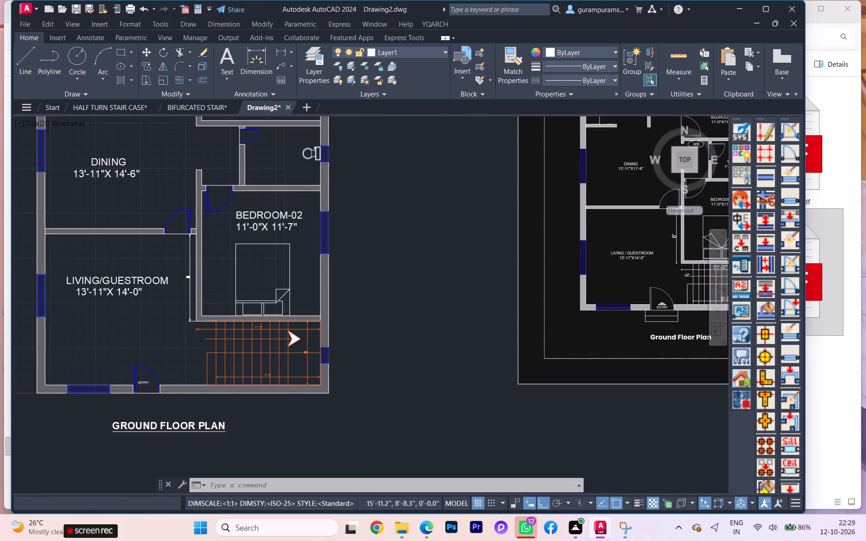
pyautogui.scroll(-2, 127, 299)
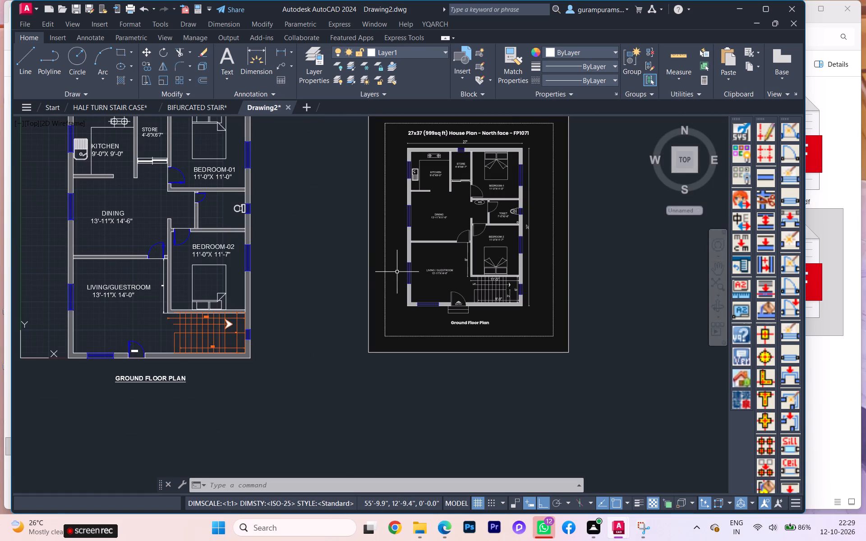
pyautogui.scroll(1, 493, 199)
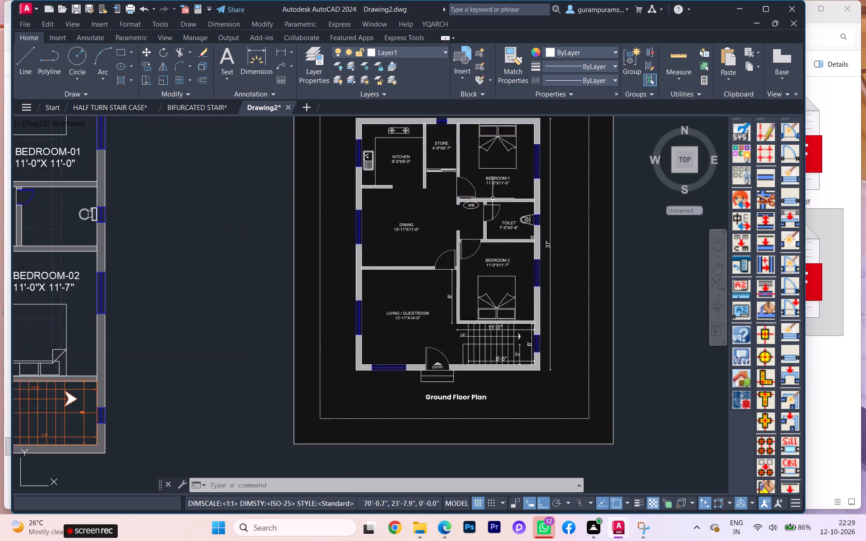
pyautogui.scroll(1, 493, 198)
pyautogui.scroll(-1, 518, 215)
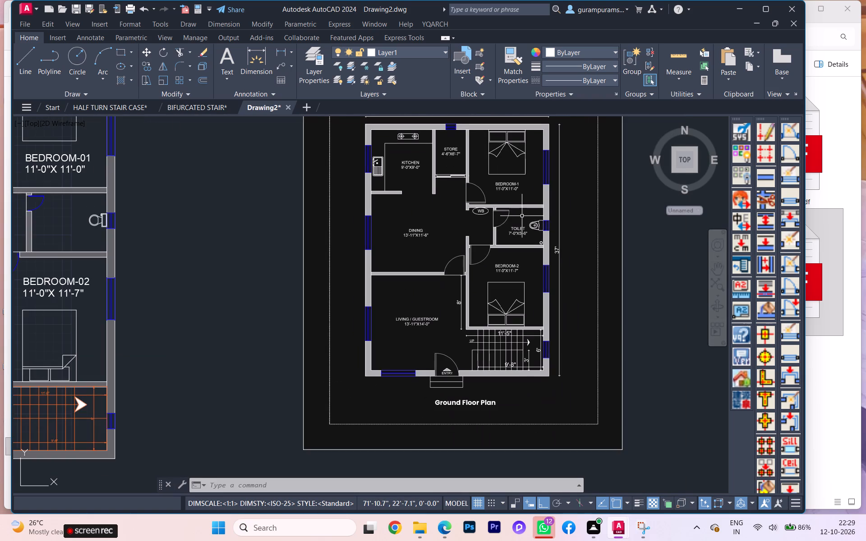
pyautogui.scroll(1, 514, 246)
pyautogui.scroll(-1, 514, 246)
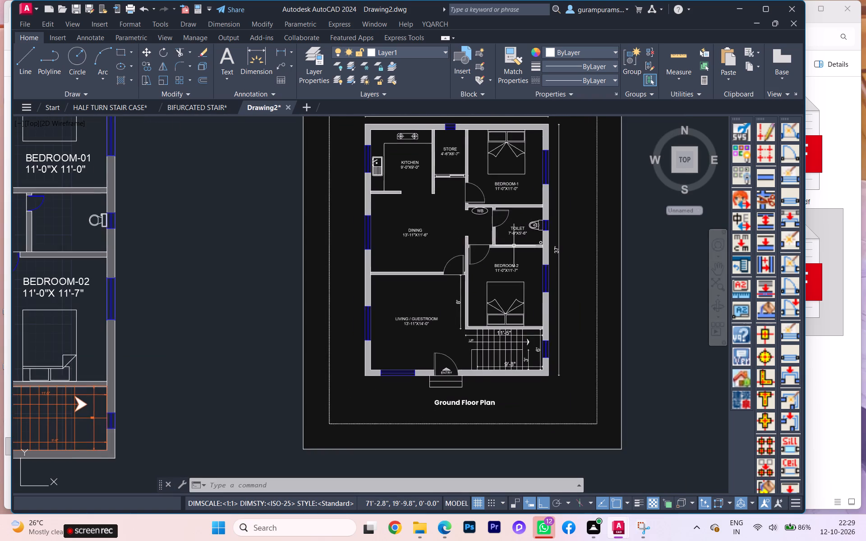
# Start a multiline text inside the toilet room, beside its door, with TOILET as the first line.
pyautogui.scroll(-2, 516, 244)
pyautogui.scroll(1, 409, 235)
pyautogui.scroll(1, 323, 232)
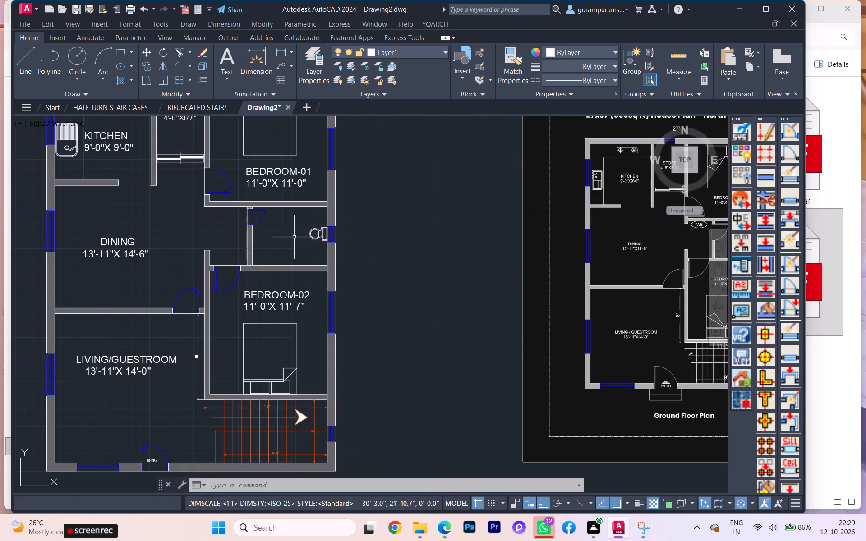
pyautogui.scroll(3, 278, 234)
pyautogui.press('t')
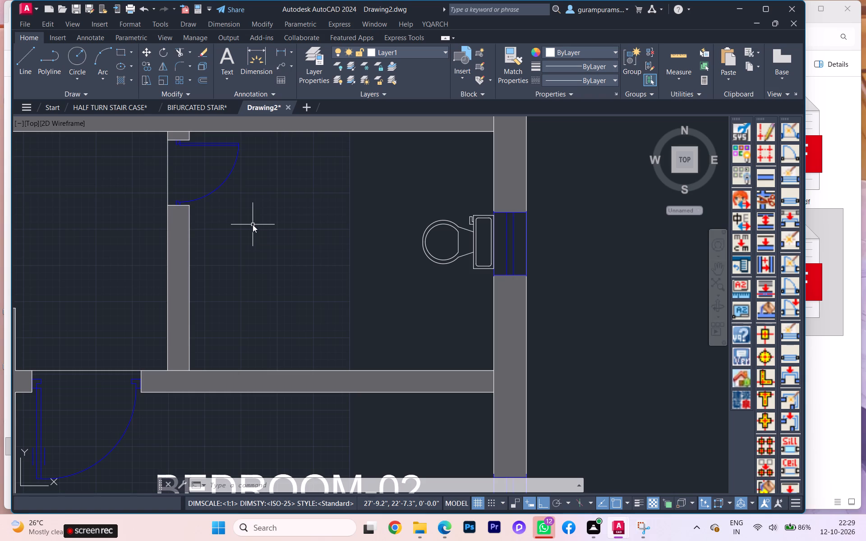
pyautogui.press('Return')
pyautogui.click(234, 223)
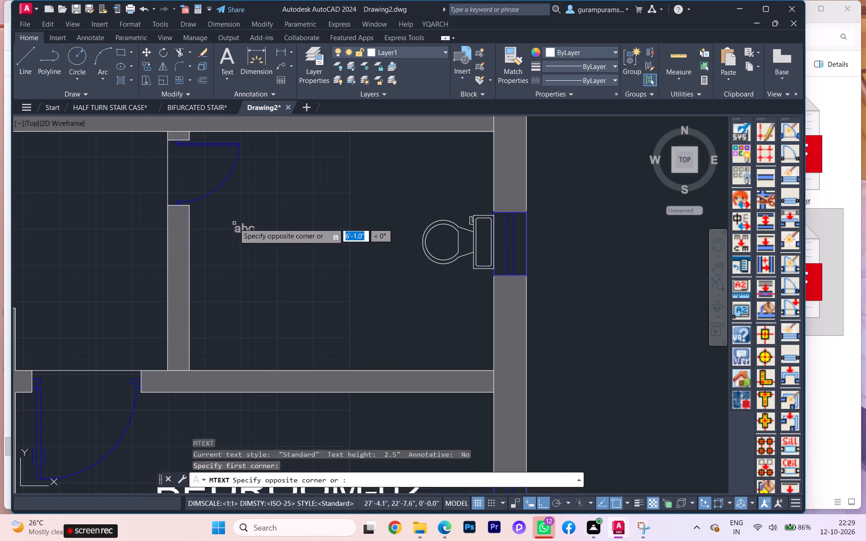
pyautogui.click(367, 307)
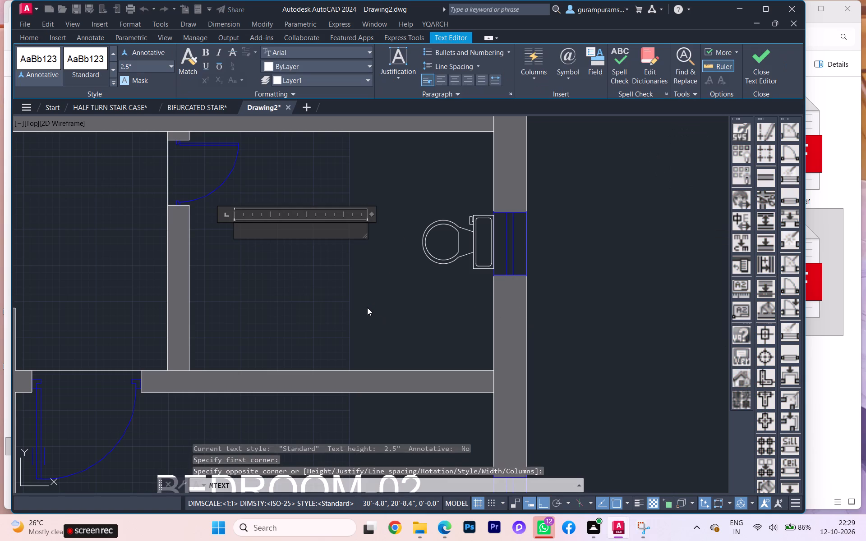
pyautogui.write('TP')
pyautogui.press('BackSpace')
pyautogui.write('OILET')
pyautogui.press('Return')
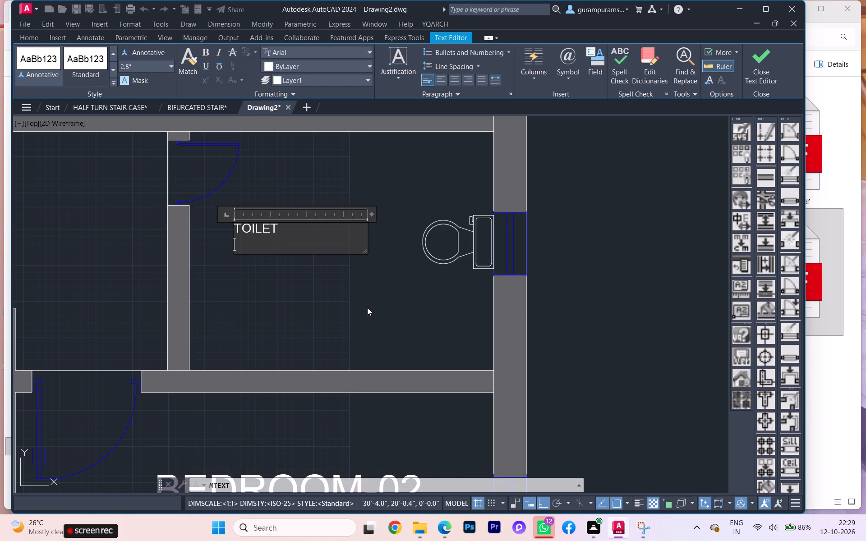
# Add the room size 7'-0"X5'-6" as the second line of the toilet label, following the reference plan.
pyautogui.scroll(-2, 372, 306)
pyautogui.scroll(-2, 309, 295)
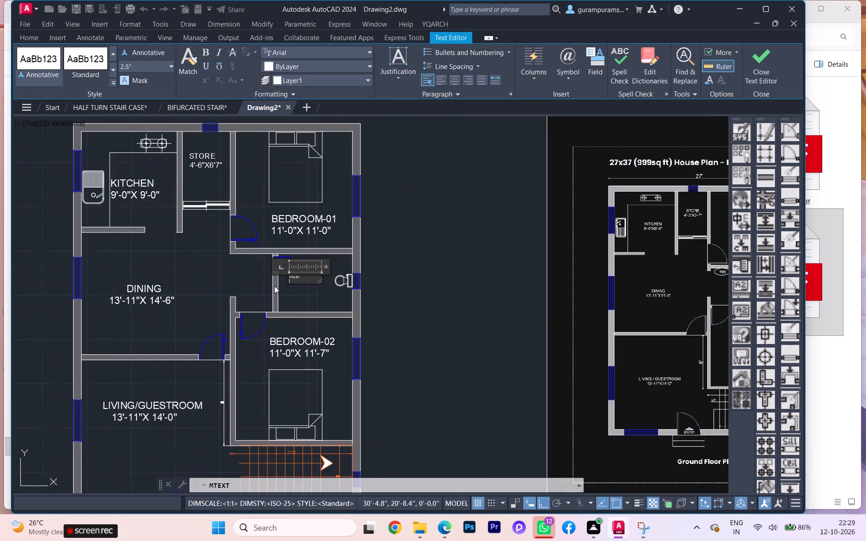
pyautogui.scroll(-1, 274, 287)
pyautogui.scroll(3, 538, 286)
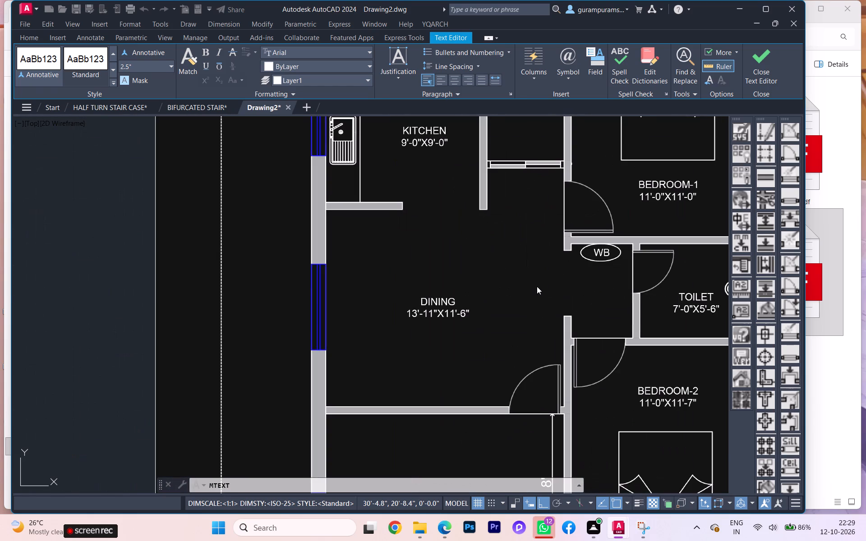
pyautogui.write("7'-0")
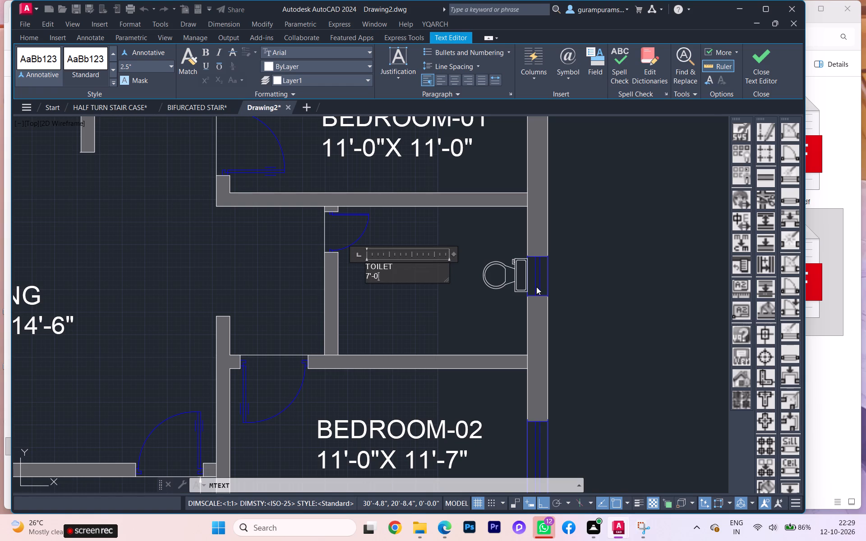
pyautogui.write('"X')
pyautogui.scroll(-2, 354, 272)
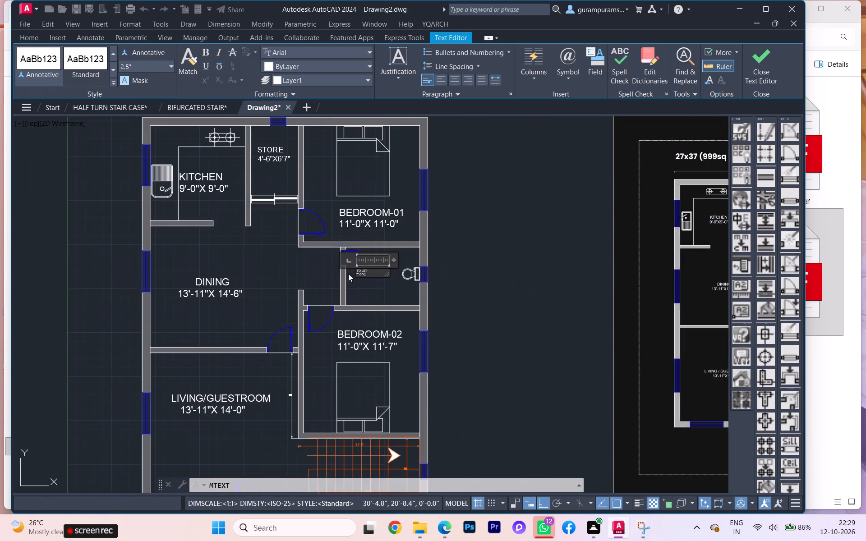
pyautogui.scroll(-1, 364, 275)
pyautogui.scroll(2, 637, 304)
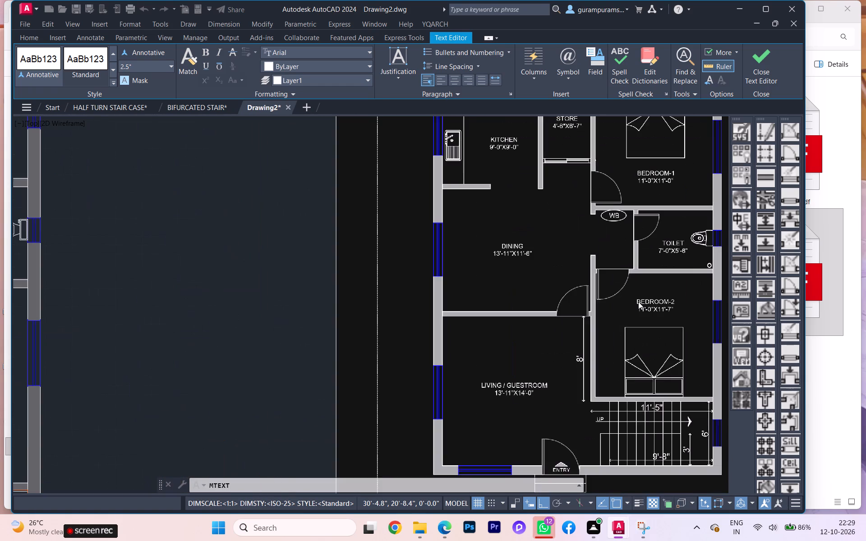
pyautogui.write("5'")
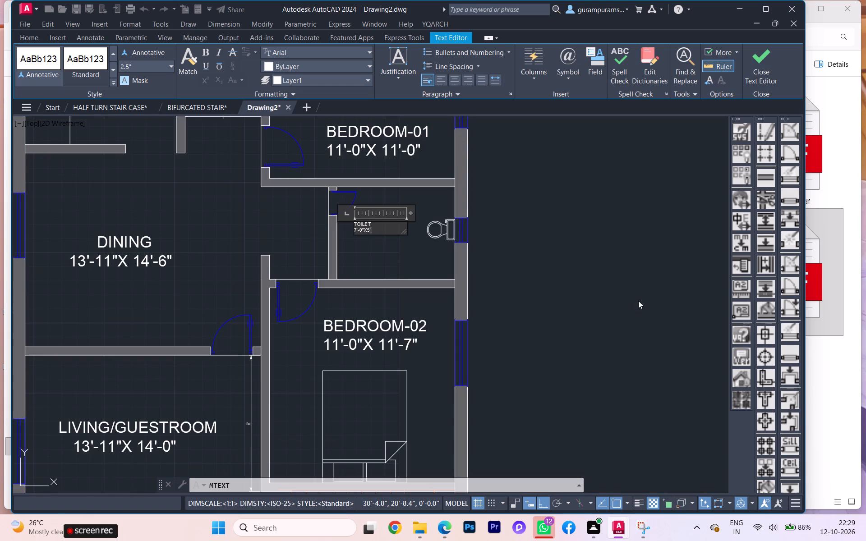
pyautogui.press('-')
pyautogui.press('6')
pyautogui.hotkey('shift', '"')
# Narrow the toilet label's text frame to fit its two lines and finish the text.
pyautogui.scroll(2, 428, 208)
pyautogui.moveTo(371, 252); pyautogui.dragTo(312, 252)
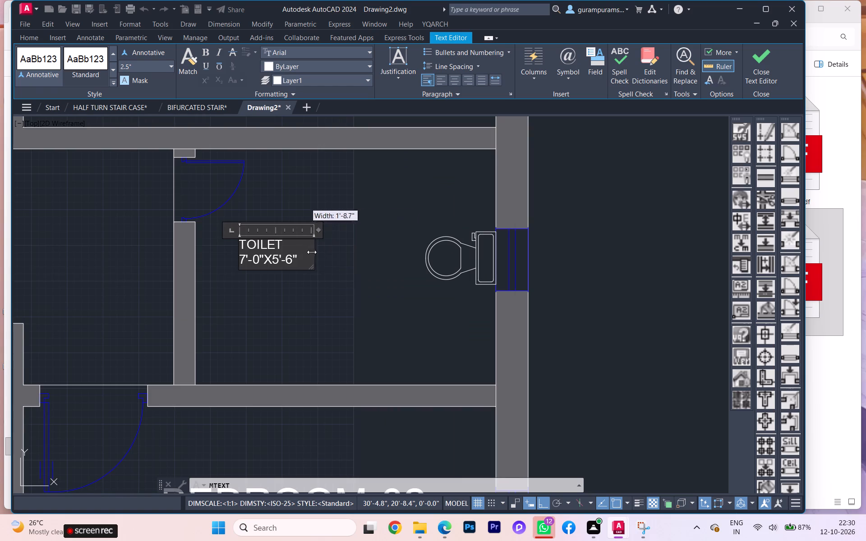
pyautogui.moveTo(312, 252); pyautogui.dragTo(307, 252)
pyautogui.click(322, 284)
# Scale the toilet label up to roughly double its size from a base point at its lower-left corner.
pyautogui.click(273, 253)
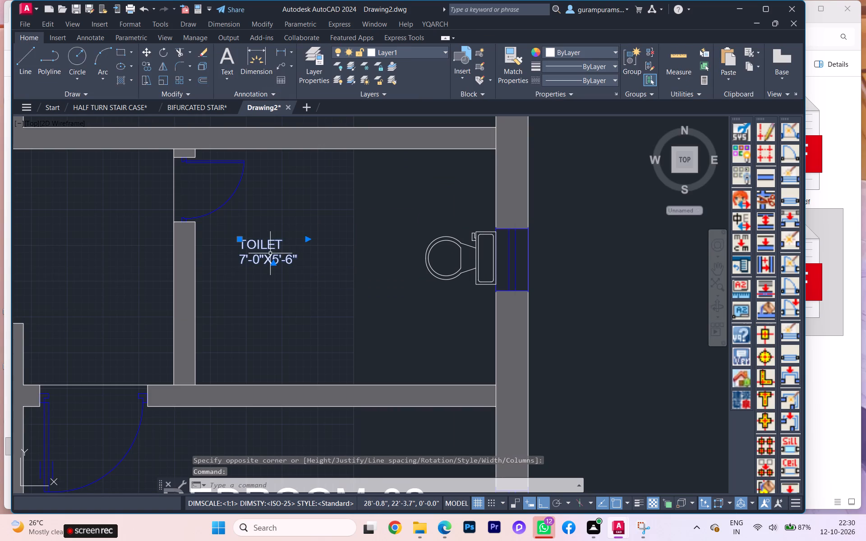
pyautogui.press('s')
pyautogui.press('c')
pyautogui.press('Return')
pyautogui.click(242, 270)
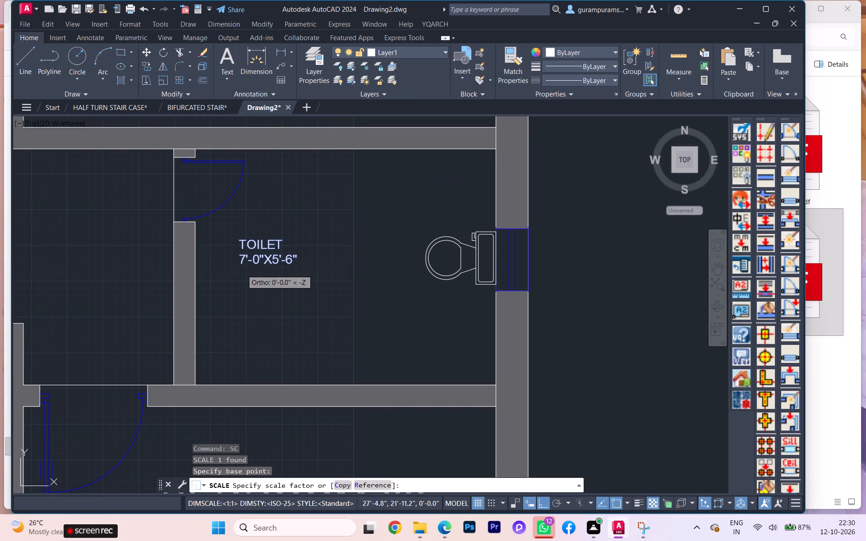
pyautogui.click(306, 252)
# Narrow the KITCHEN label's text frame so it ends just past the text, within the kitchen.
pyautogui.scroll(-1, 292, 249)
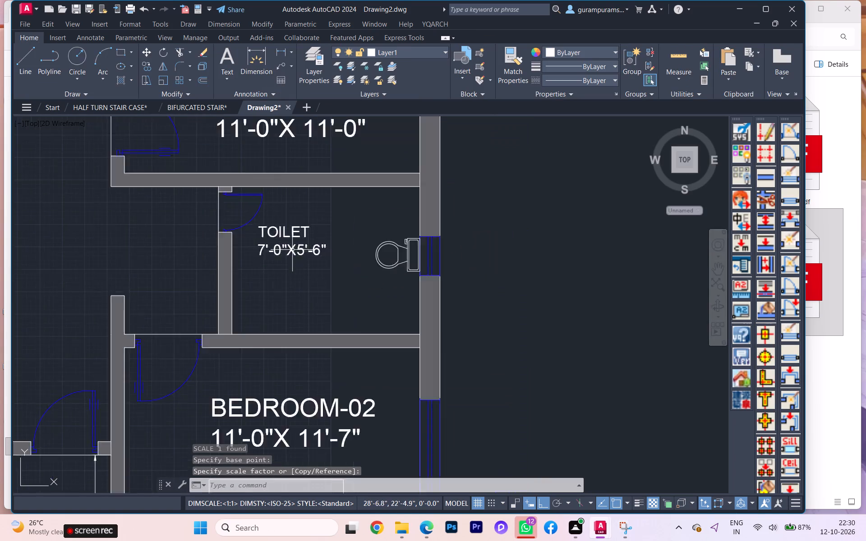
pyautogui.scroll(-2, 292, 250)
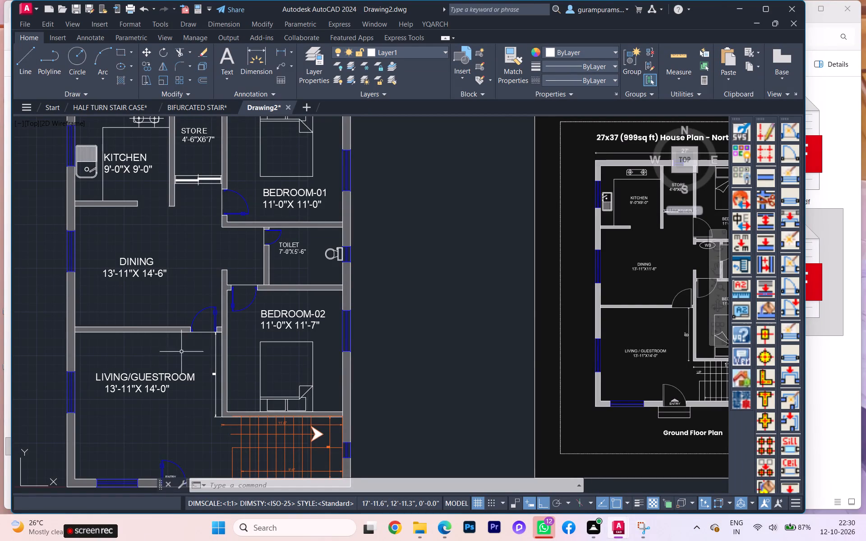
pyautogui.scroll(-1, 182, 352)
pyautogui.scroll(1, 169, 249)
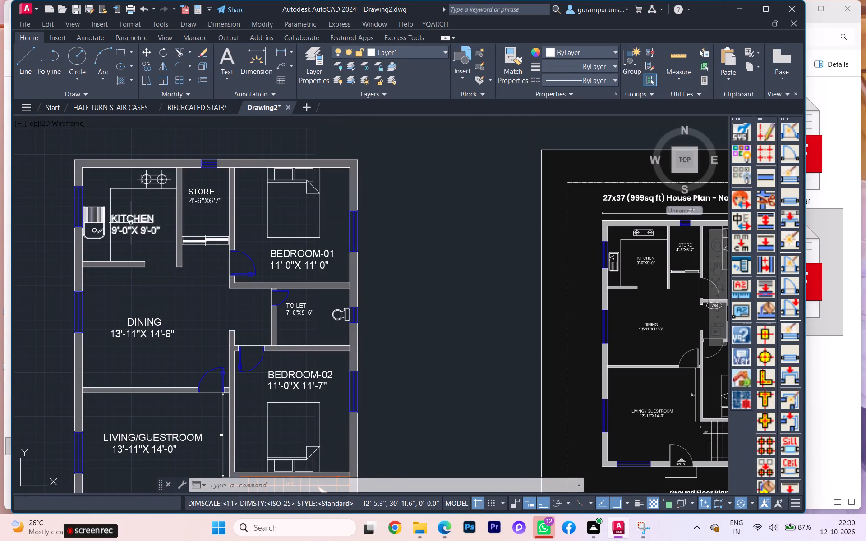
pyautogui.scroll(2, 131, 223)
pyautogui.click(110, 207)
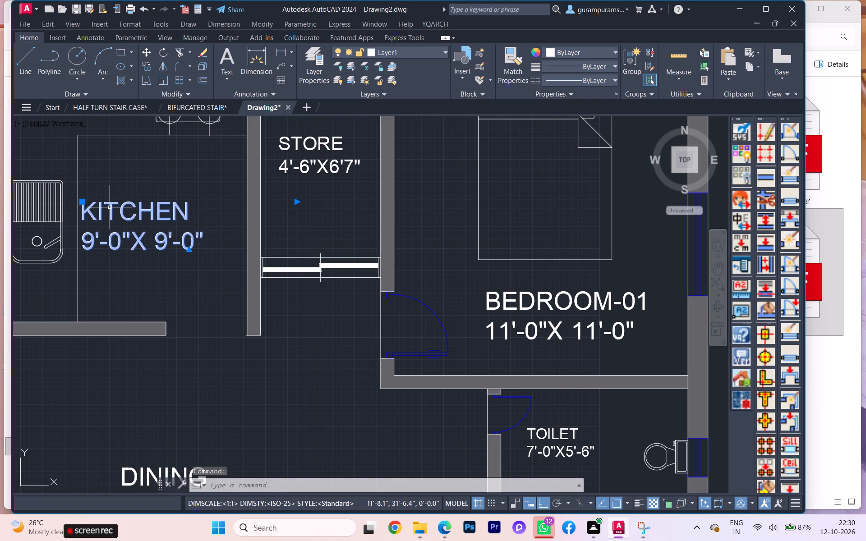
pyautogui.click(297, 201)
pyautogui.click(207, 197)
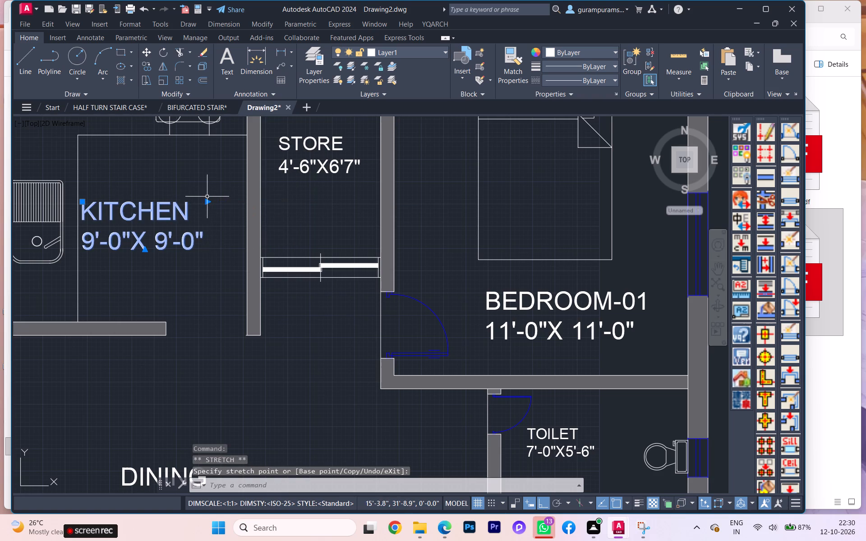
# Move the KITCHEN label slightly towards the store so it clears the counter line.
pyautogui.press('m')
pyautogui.press('Return')
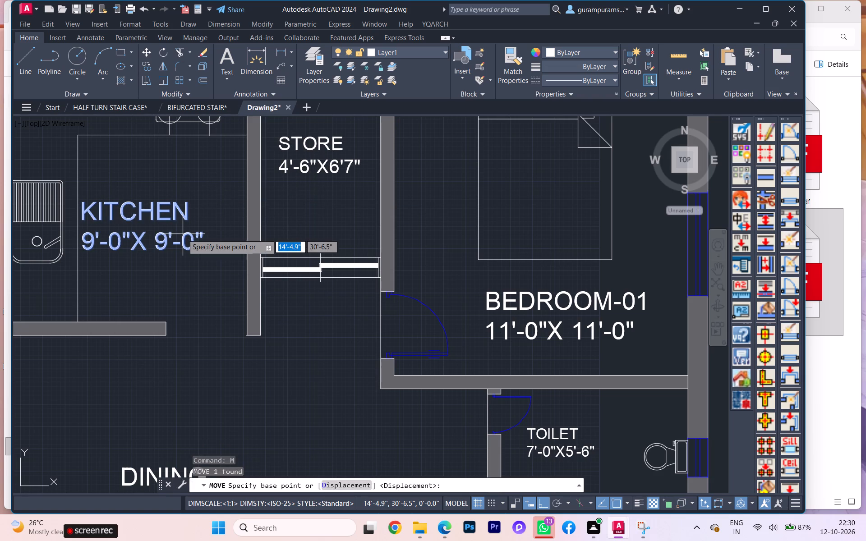
pyautogui.click(114, 238)
pyautogui.click(130, 235)
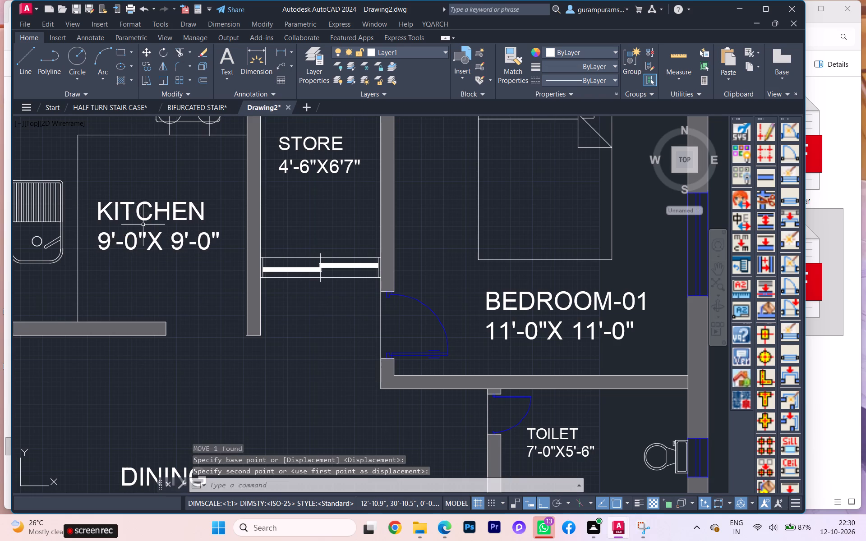
# Add a linear dimension for the plan's overall width between the top wall's outer corners, placed just above the wall.
pyautogui.scroll(-2, 145, 223)
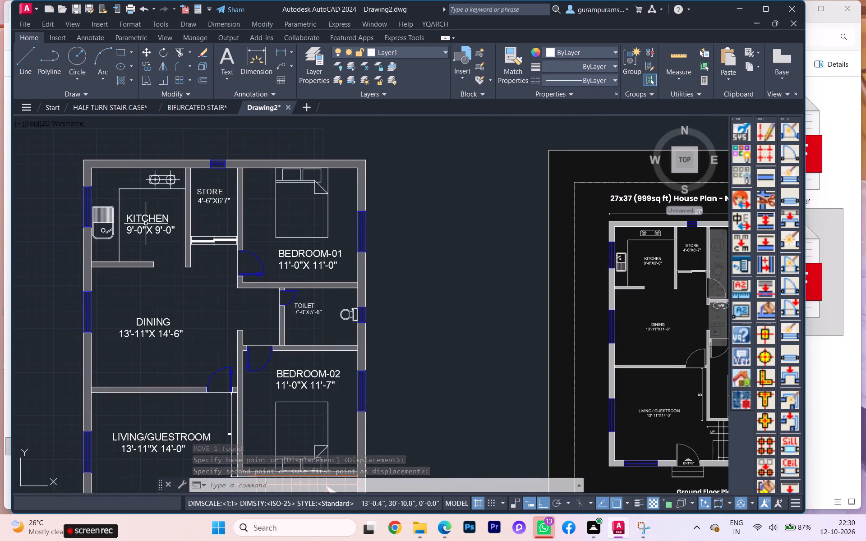
pyautogui.click(282, 51)
pyautogui.scroll(-2, 197, 186)
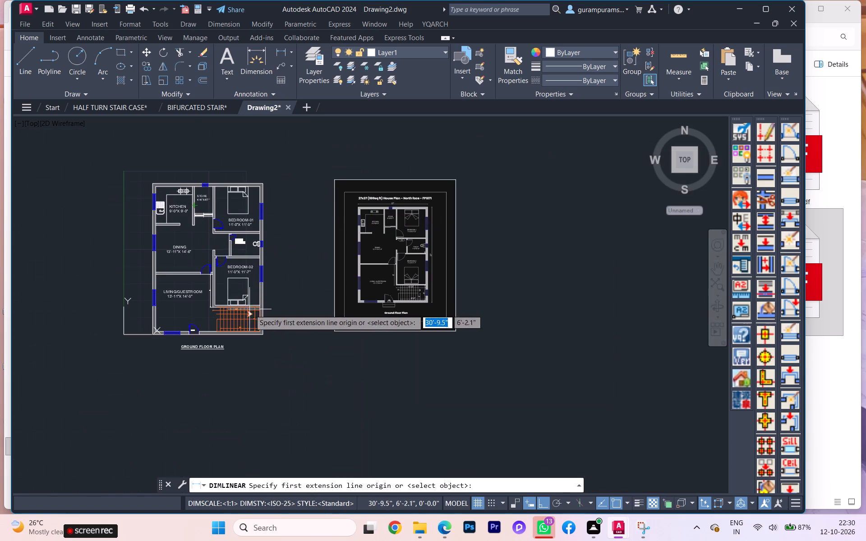
pyautogui.scroll(1, 257, 340)
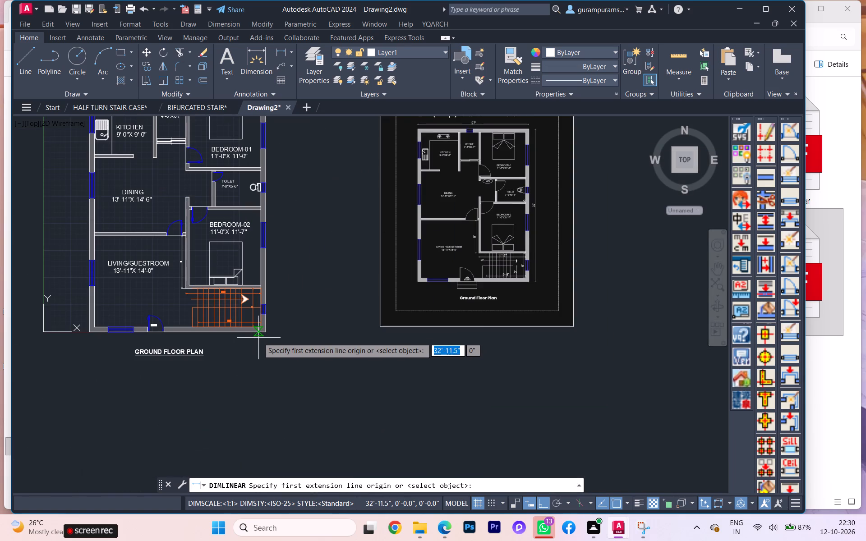
pyautogui.scroll(-1, 268, 335)
pyautogui.moveTo(273, 343); pyautogui.dragTo(274, 361, button='middle')
pyautogui.scroll(1, 416, 318)
pyautogui.scroll(-1, 256, 343)
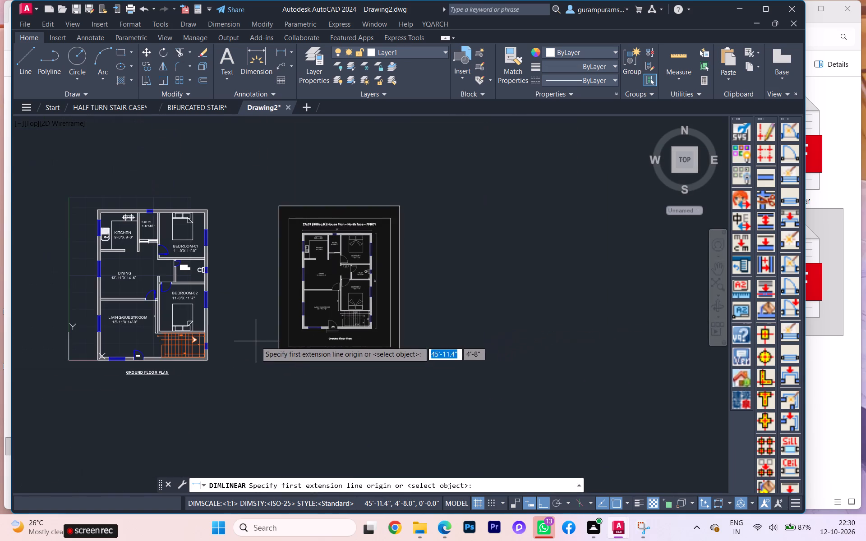
pyautogui.moveTo(256, 341); pyautogui.dragTo(304, 351, button='middle')
pyautogui.scroll(2, 141, 209)
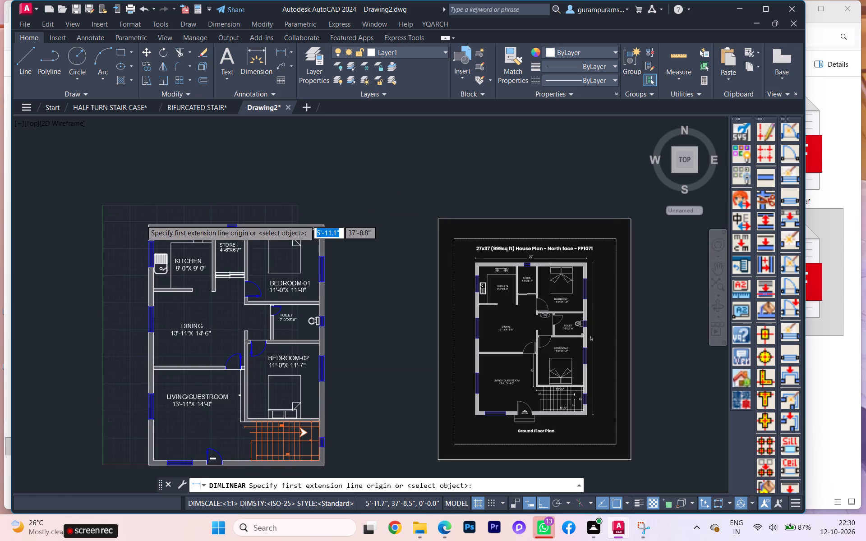
pyautogui.scroll(1, 141, 220)
pyautogui.click(158, 230)
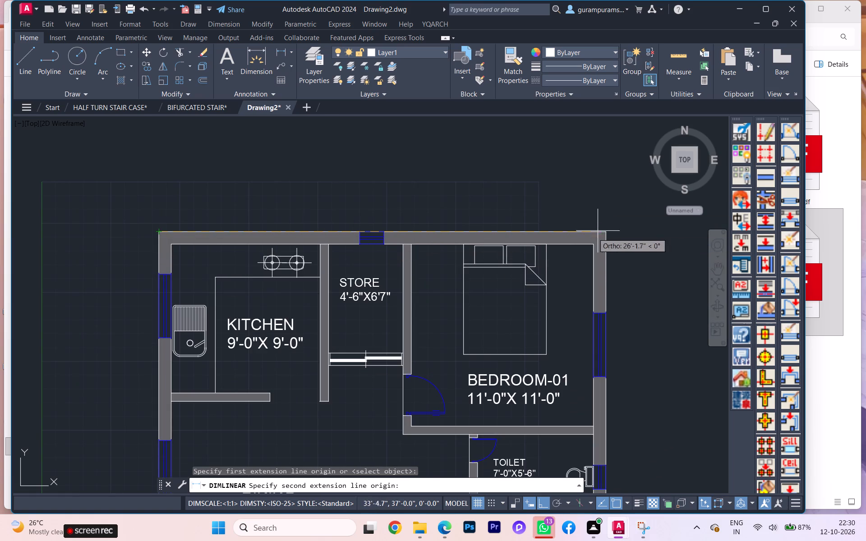
pyautogui.click(604, 230)
pyautogui.click(602, 206)
# Set the text height of the overall width dimension above the top wall to 10.4".
pyautogui.scroll(-1, 337, 179)
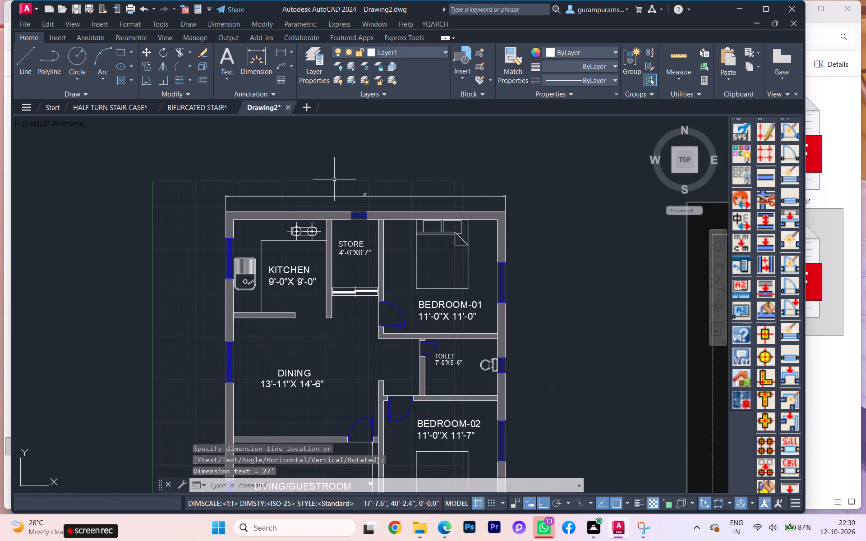
pyautogui.scroll(-1, 306, 188)
pyautogui.scroll(2, 321, 207)
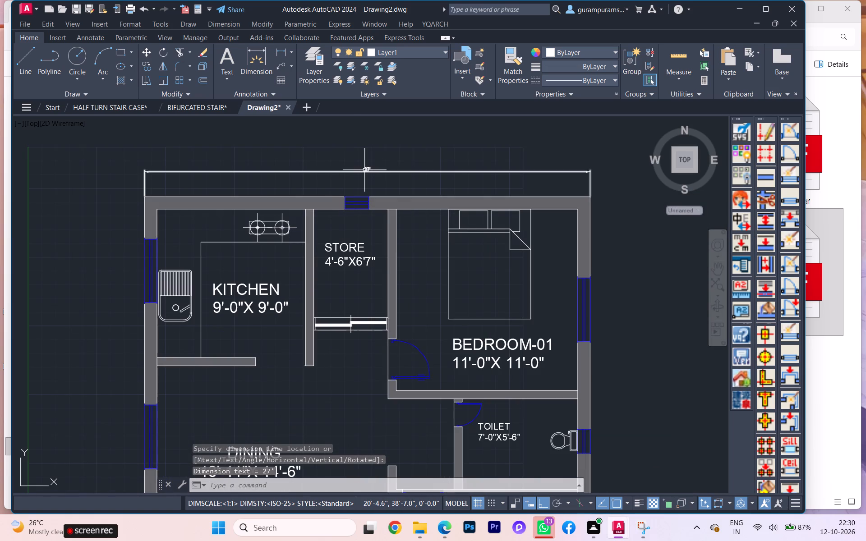
pyautogui.doubleClick(364, 170)
pyautogui.scroll(3, 370, 169)
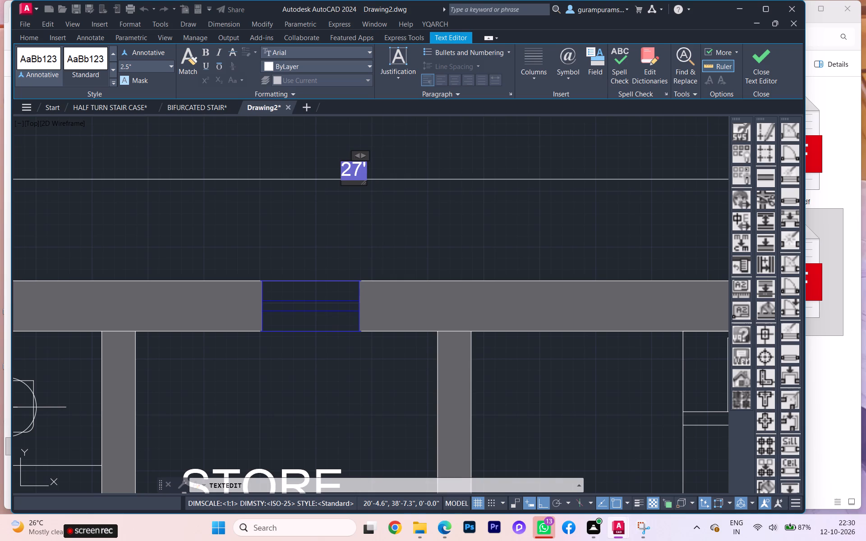
pyautogui.click(173, 65)
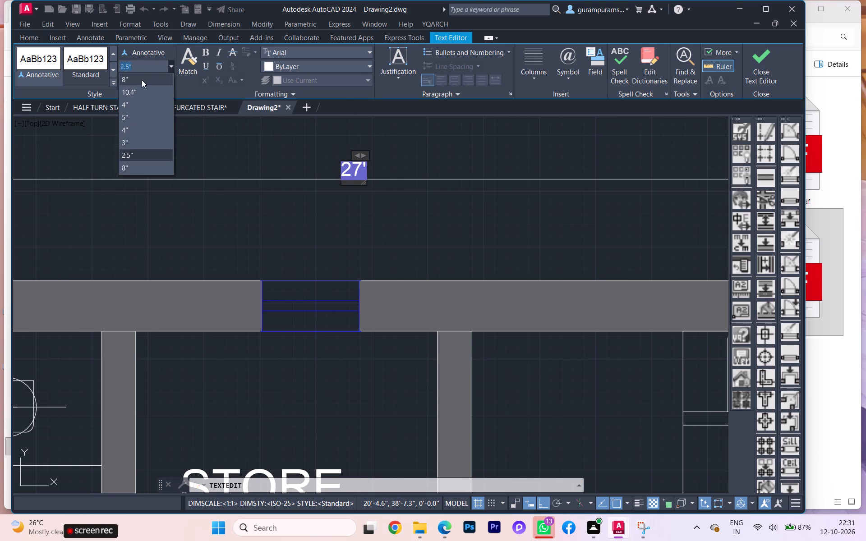
pyautogui.click(142, 80)
pyautogui.doubleClick(364, 167)
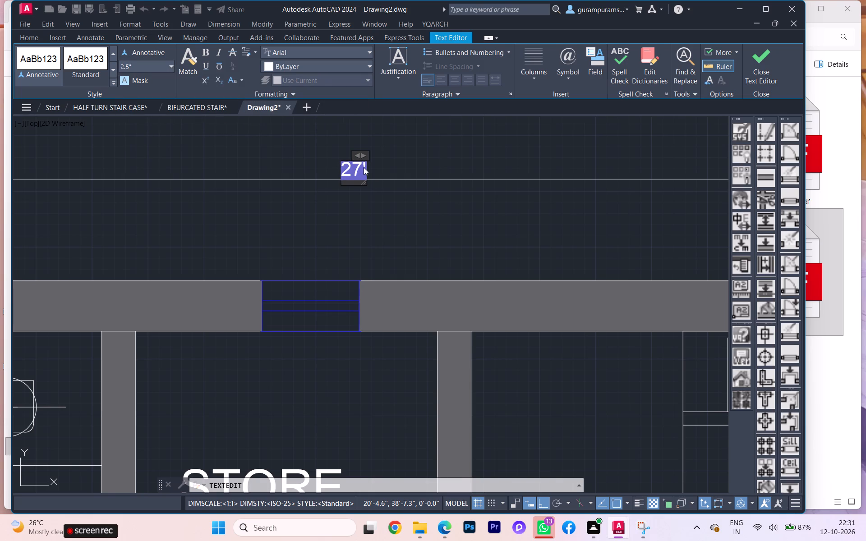
pyautogui.click(173, 67)
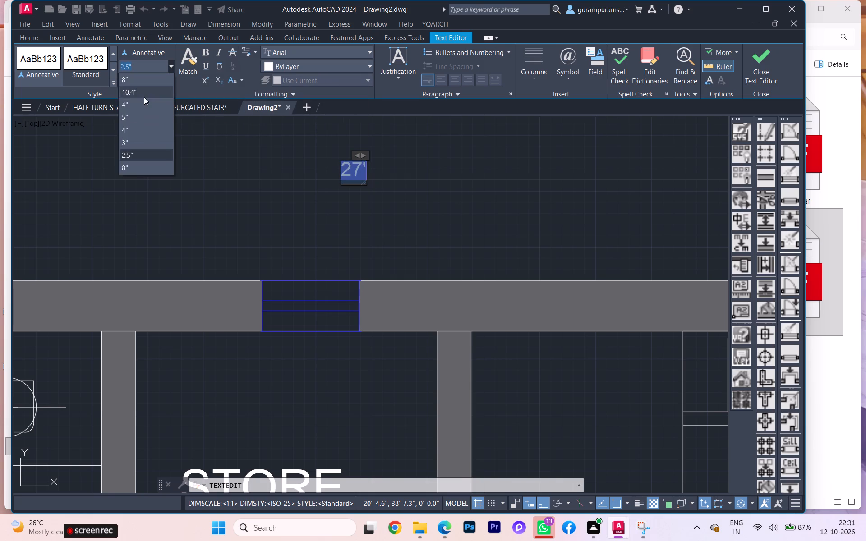
pyautogui.click(134, 89)
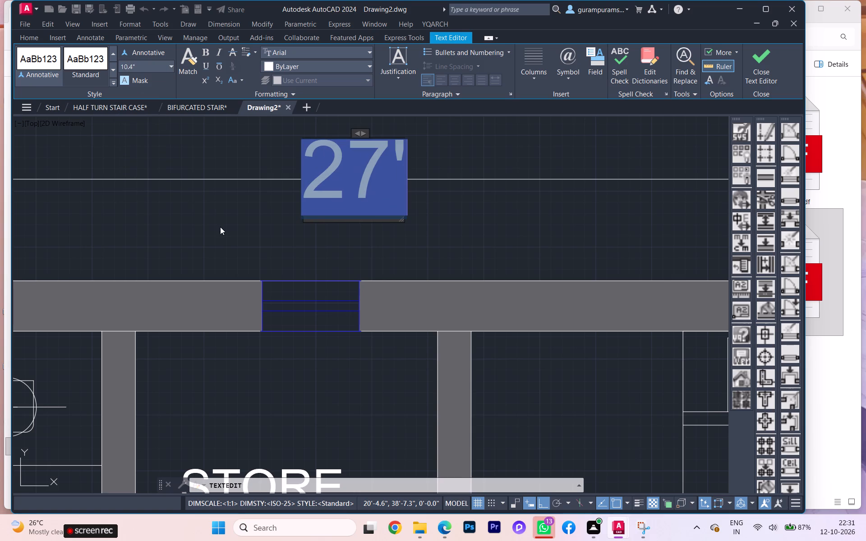
pyautogui.click(220, 227)
# Add a vertical linear dimension for the plan's overall depth between the outer corners on the bedroom side, placed just outside the wall.
pyautogui.scroll(-4, 220, 227)
pyautogui.scroll(-1, 377, 222)
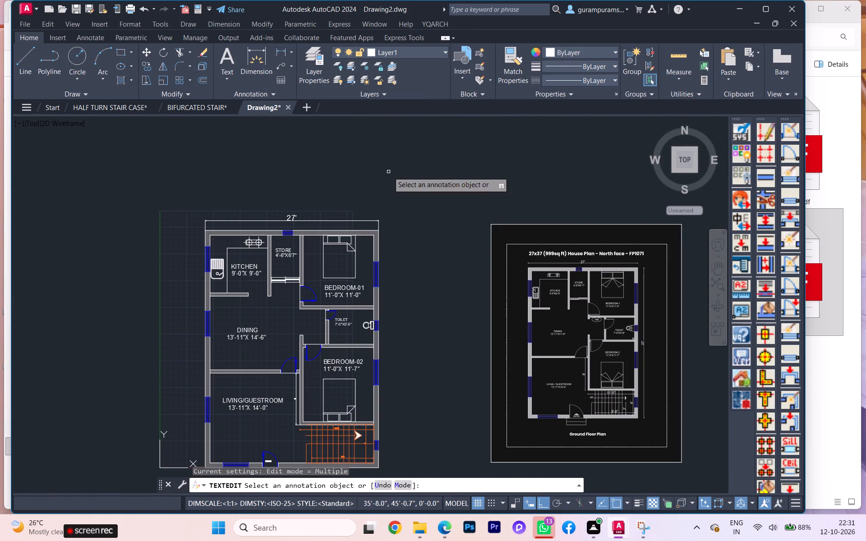
pyautogui.click(281, 53)
pyautogui.scroll(2, 389, 248)
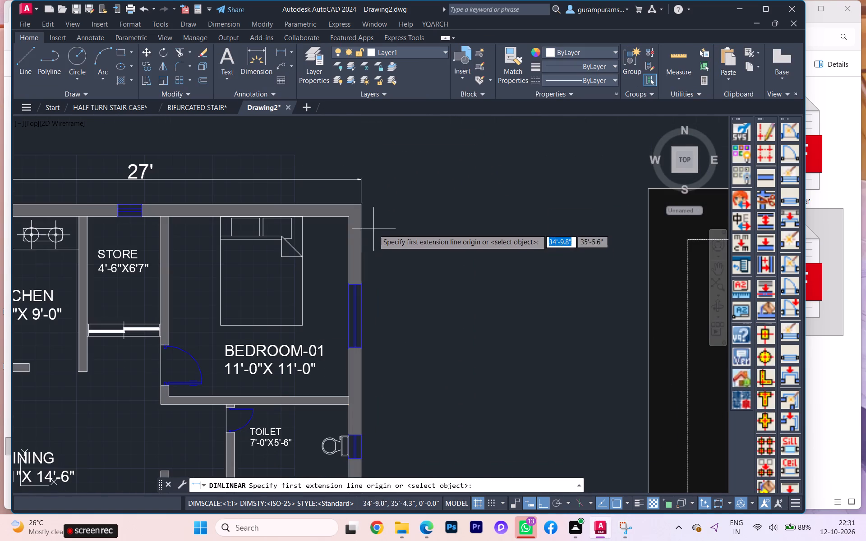
pyautogui.click(360, 206)
pyautogui.scroll(-3, 368, 265)
pyautogui.moveTo(374, 285); pyautogui.dragTo(362, 252, button='middle')
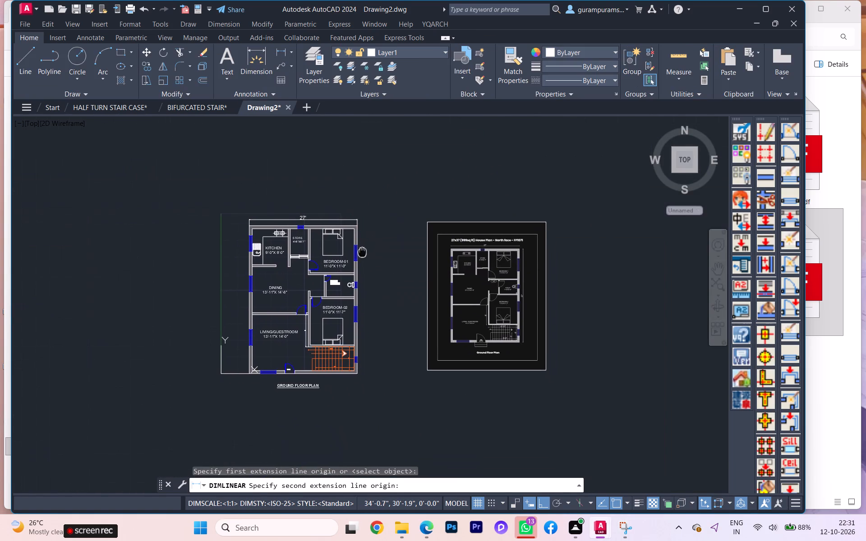
pyautogui.scroll(2, 355, 365)
pyautogui.click(359, 386)
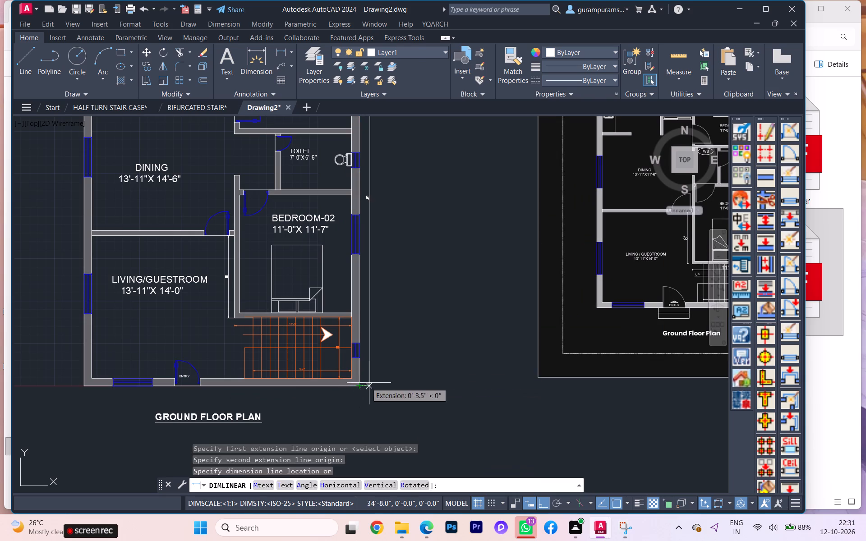
pyautogui.click(387, 383)
# Set the text height of the overall depth dimension beside the bedrooms to 10.4" and finish text editing.
pyautogui.scroll(2, 393, 220)
pyautogui.doubleClick(373, 163)
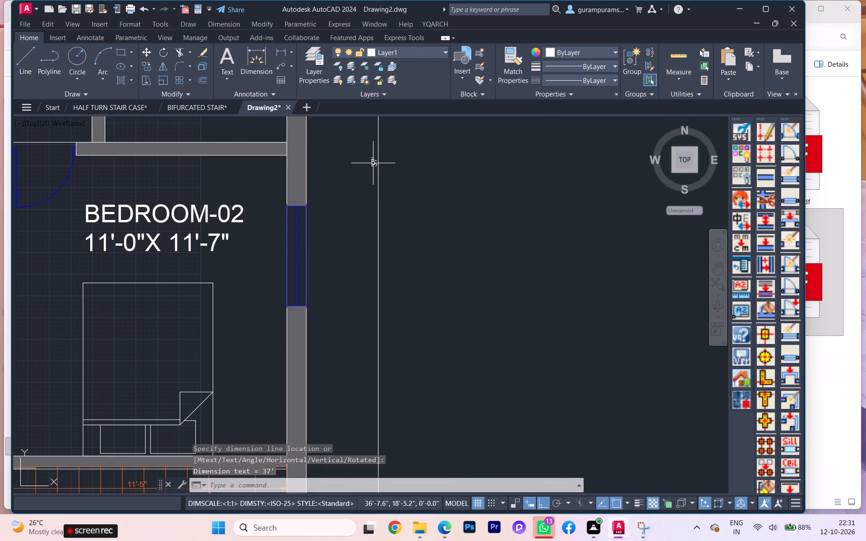
pyautogui.scroll(1, 373, 163)
pyautogui.doubleClick(375, 160)
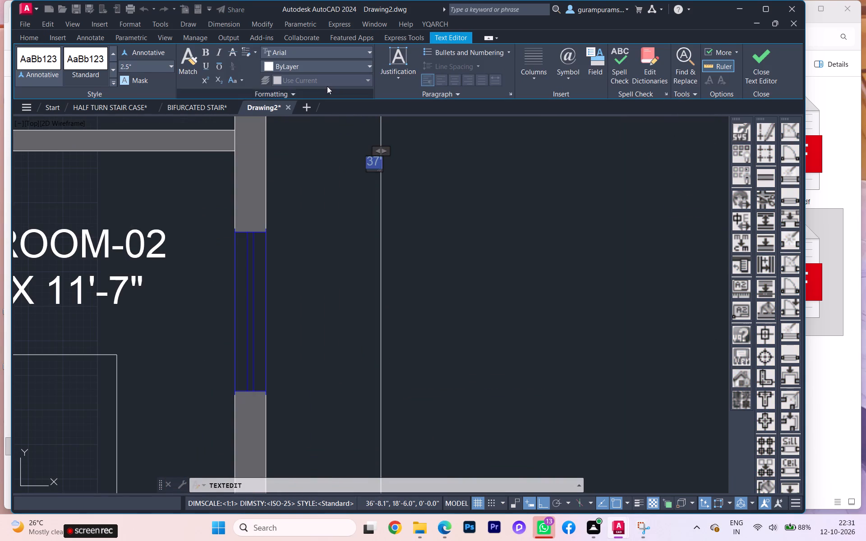
pyautogui.click(168, 63)
pyautogui.click(169, 68)
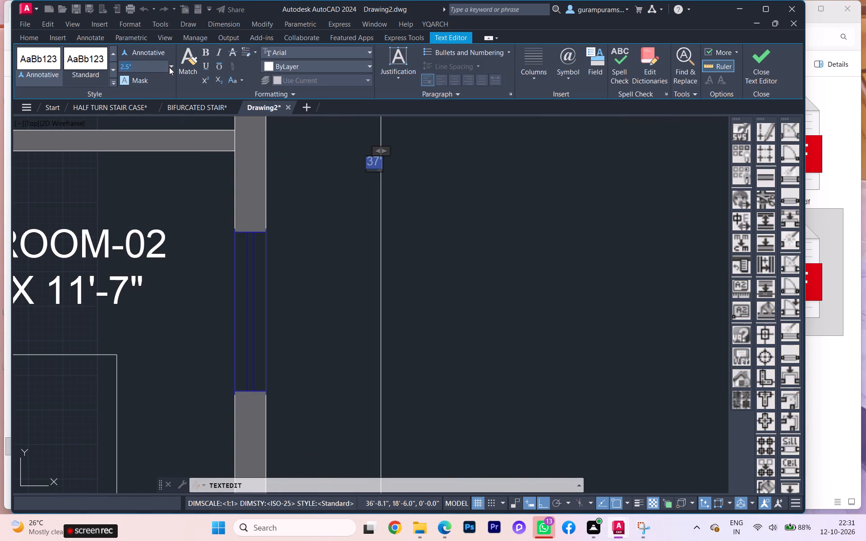
pyautogui.click(154, 92)
pyautogui.click(437, 205)
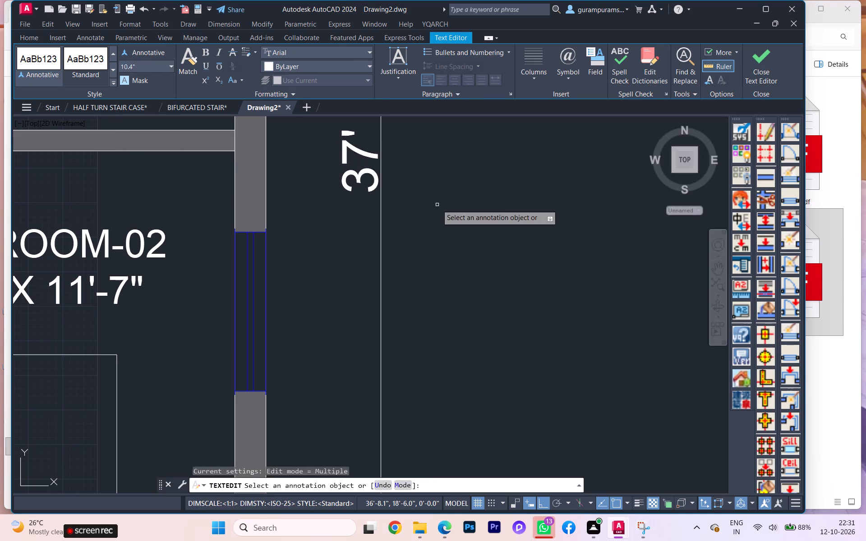
pyautogui.scroll(-2, 423, 234)
pyautogui.scroll(-3, 423, 273)
pyautogui.scroll(2, 424, 254)
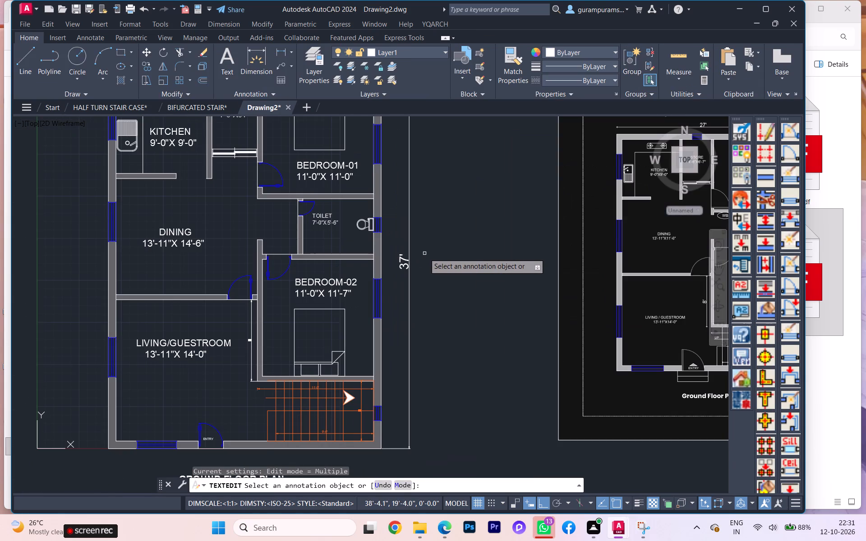
pyautogui.press('Escape')
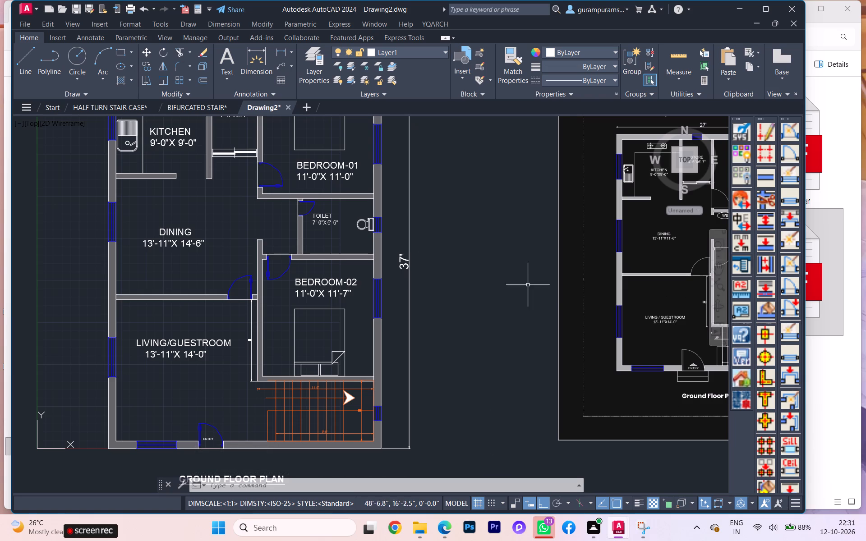
# Compare the drawn floor plan with the reference plan, checking the labels, dimensions and stair details.
pyautogui.scroll(-1, 299, 365)
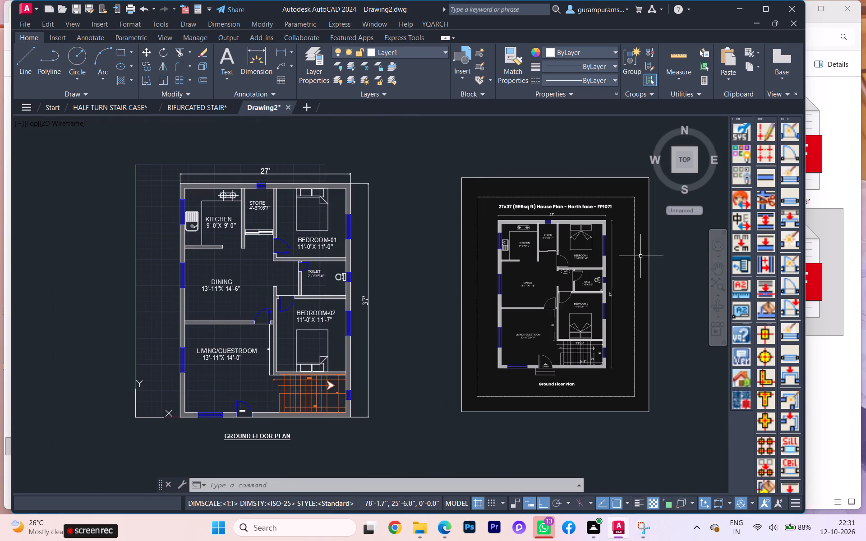
pyautogui.scroll(1, 604, 259)
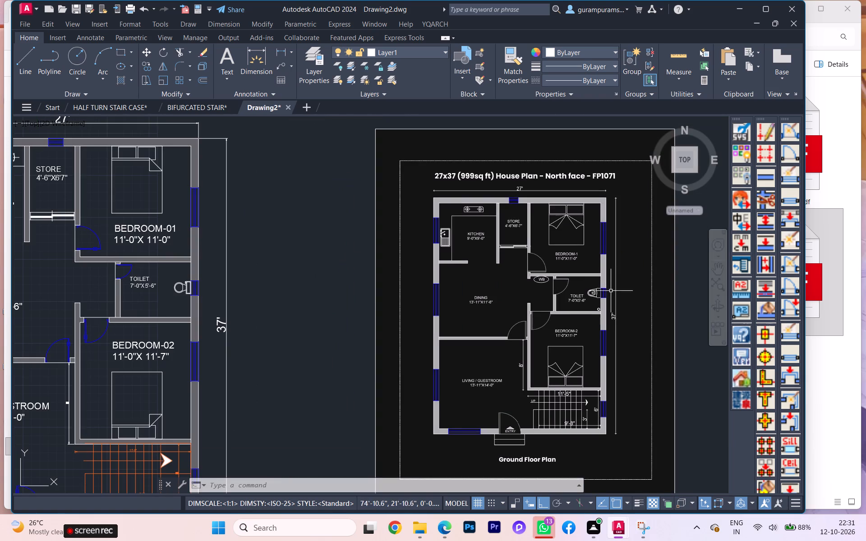
pyautogui.scroll(-1, 512, 316)
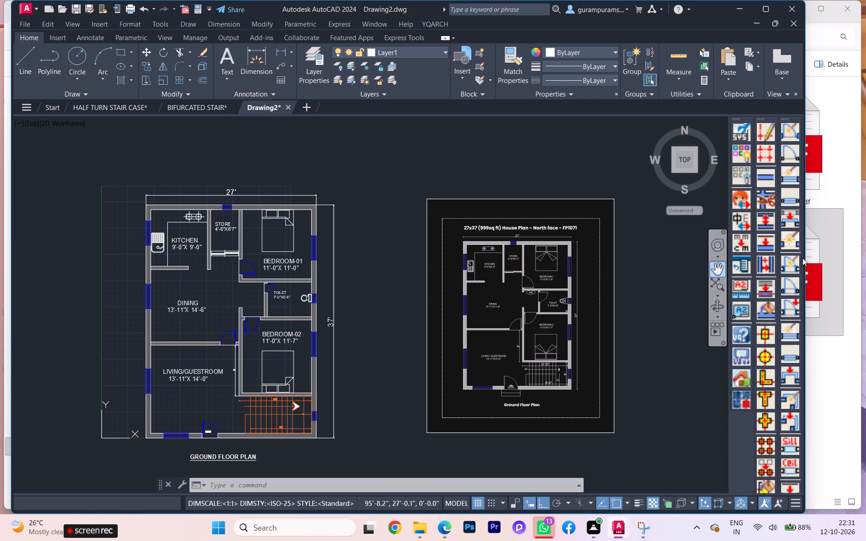
pyautogui.scroll(1, 357, 222)
pyautogui.scroll(-1, 357, 222)
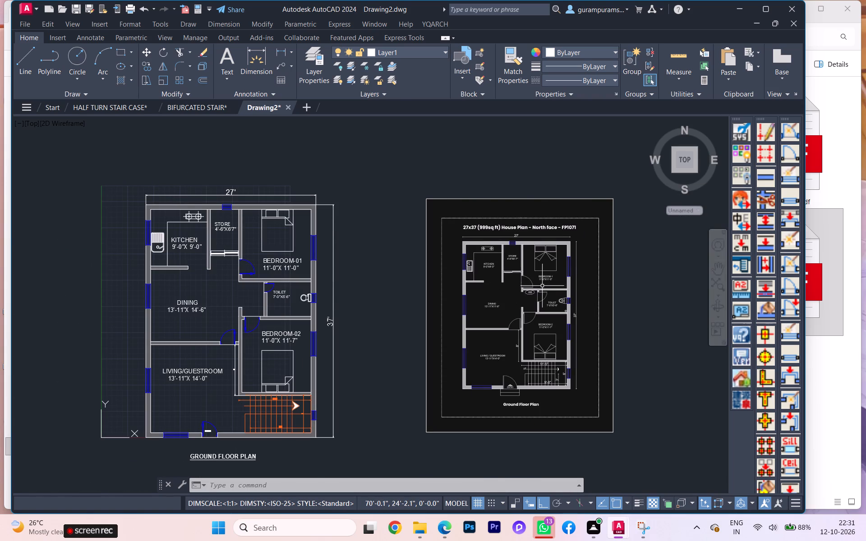
pyautogui.scroll(1, 542, 286)
pyautogui.scroll(-1, 555, 287)
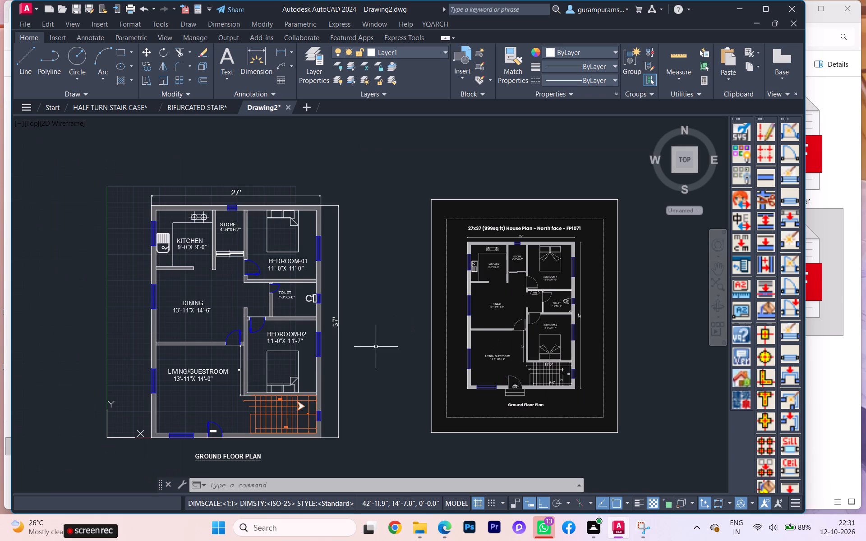
pyautogui.scroll(1, 375, 345)
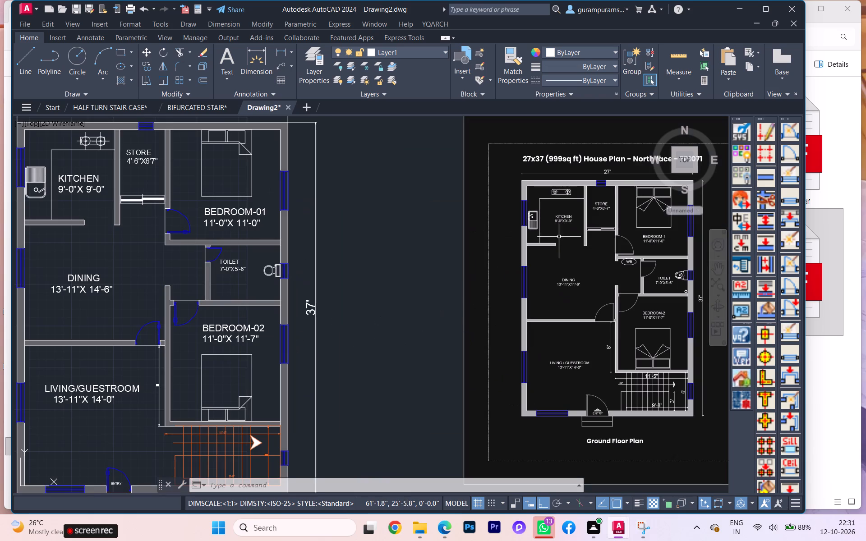
pyautogui.scroll(-1, 556, 244)
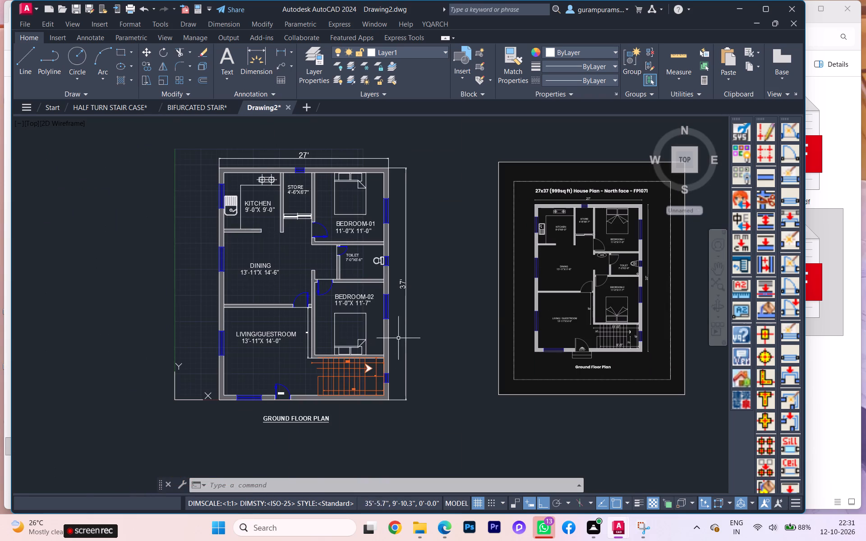
pyautogui.scroll(1, 530, 312)
pyautogui.scroll(1, 640, 317)
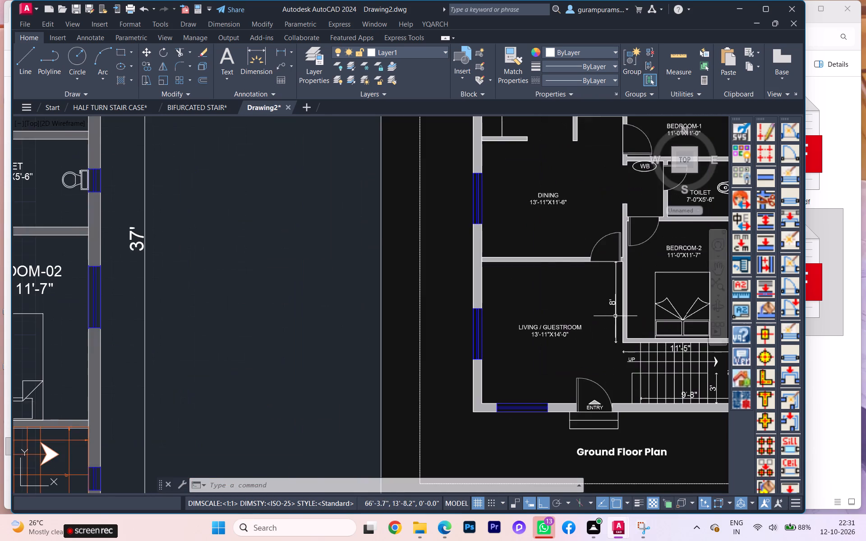
# Set the text height of the 11'-5" stair dimension below BEDROOM-02 to 5".
pyautogui.scroll(-1, 615, 316)
pyautogui.scroll(1, 198, 399)
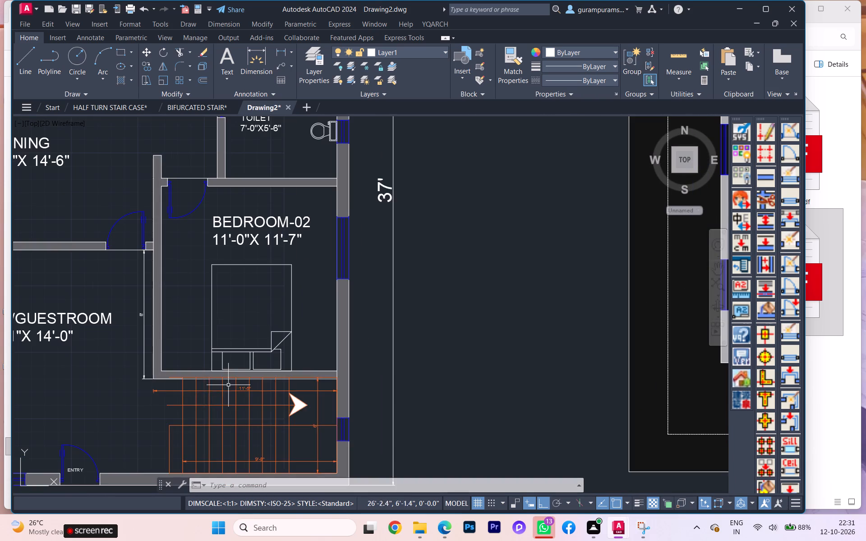
pyautogui.click(242, 388)
pyautogui.scroll(1, 242, 388)
pyautogui.scroll(-1, 242, 388)
pyautogui.scroll(2, 242, 388)
pyautogui.scroll(-1, 244, 389)
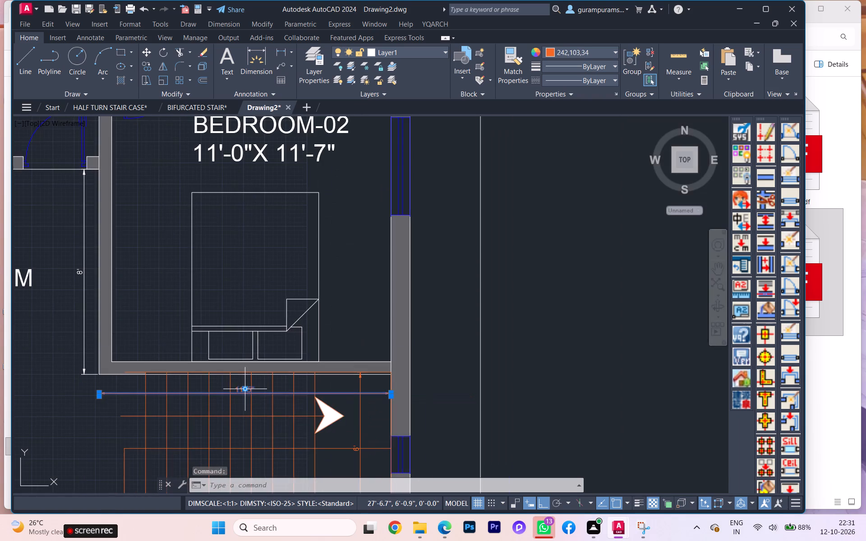
pyautogui.scroll(1, 246, 389)
pyautogui.scroll(-2, 246, 389)
pyautogui.scroll(4, 246, 389)
pyautogui.scroll(-1, 246, 389)
pyautogui.scroll(1, 244, 390)
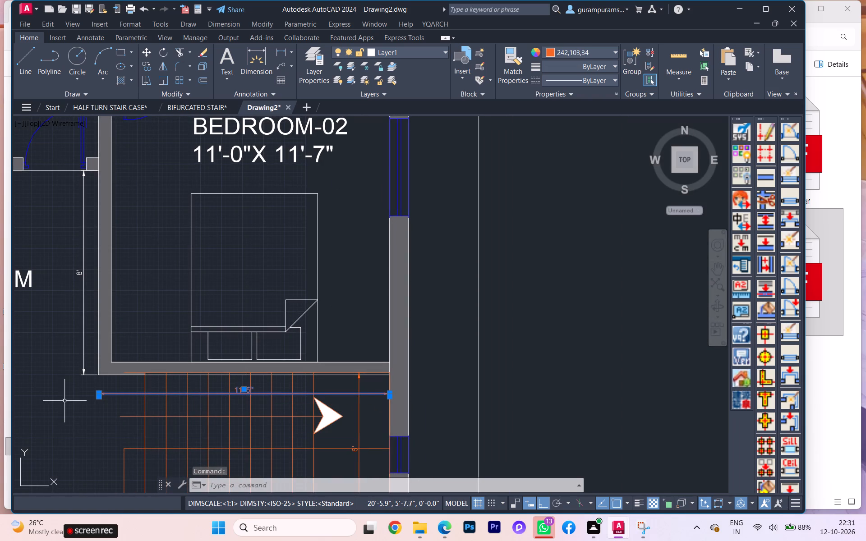
pyautogui.click(64, 401)
pyautogui.press('Escape')
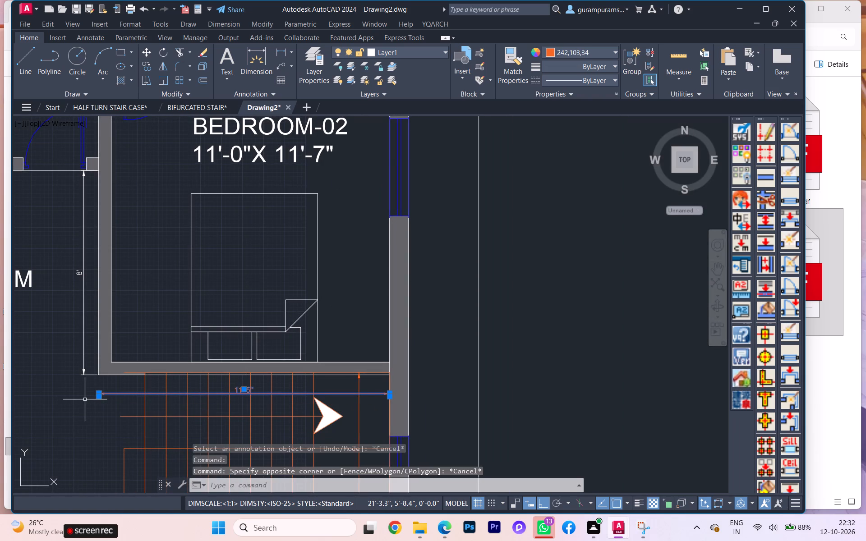
pyautogui.scroll(3, 206, 403)
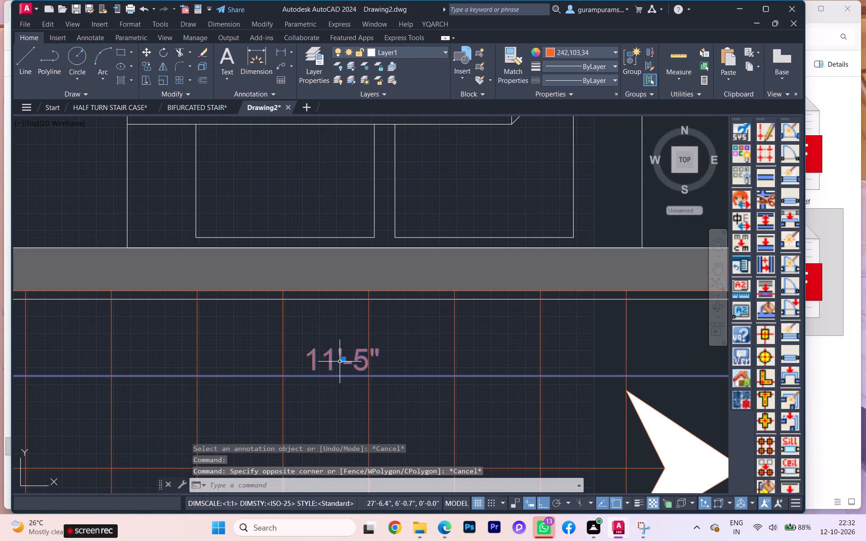
pyautogui.click(323, 359)
pyautogui.tripleClick(308, 358)
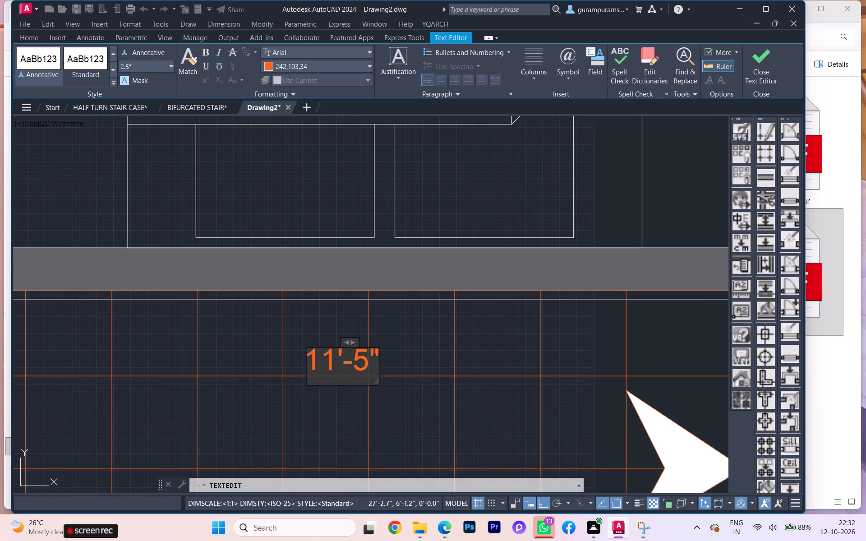
pyautogui.tripleClick(365, 358)
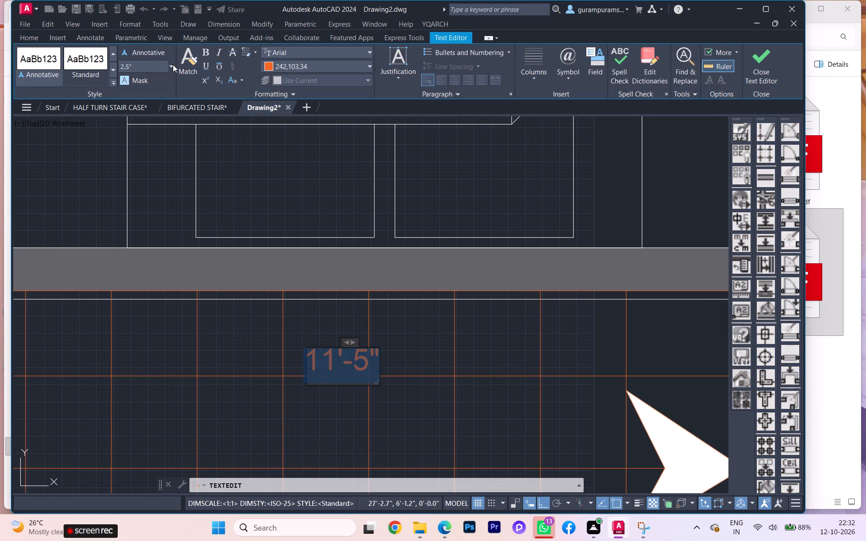
pyautogui.click(173, 64)
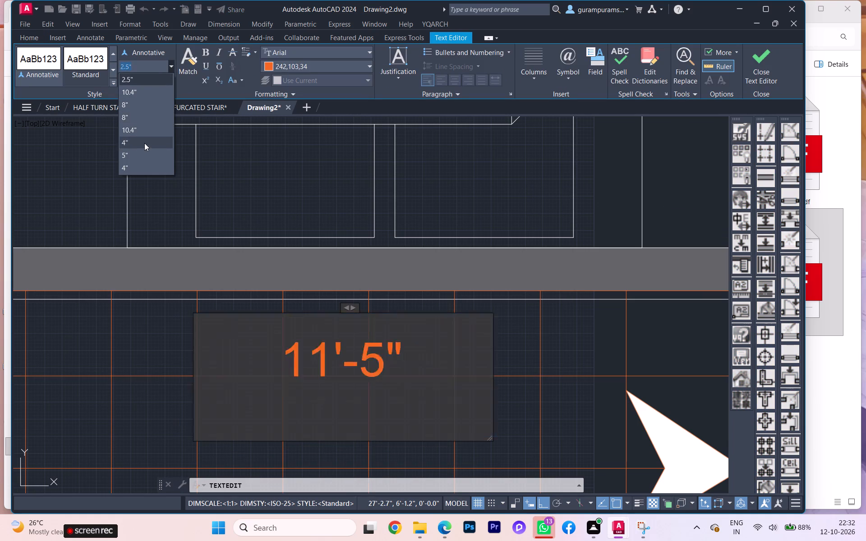
pyautogui.click(139, 151)
pyautogui.scroll(-2, 291, 283)
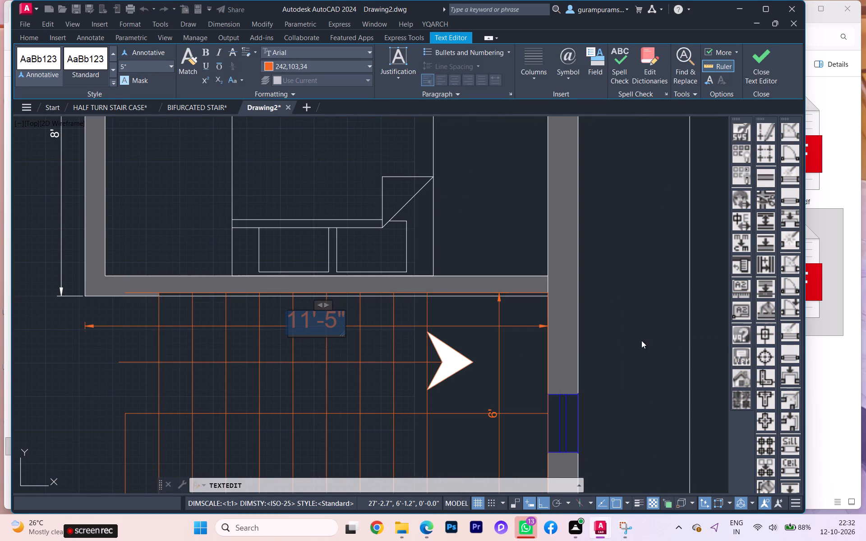
pyautogui.click(628, 336)
pyautogui.scroll(-1, 401, 330)
pyautogui.scroll(1, 461, 386)
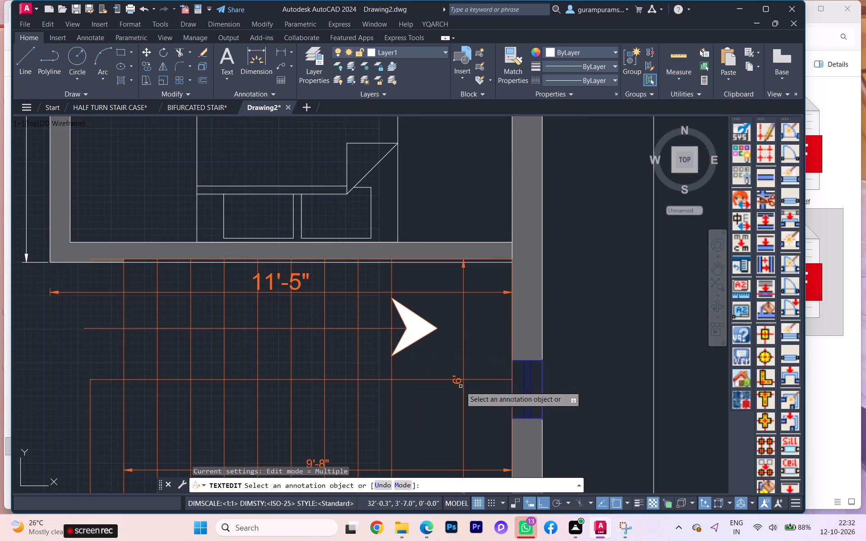
# Set the text height of the 6' stair depth dimension to 4".
pyautogui.click(459, 382)
pyautogui.doubleClick(459, 382)
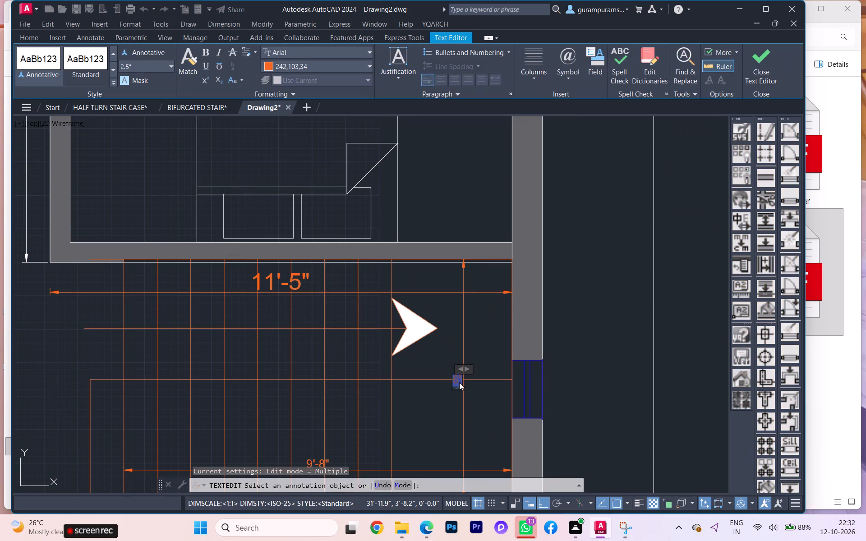
pyautogui.click(171, 65)
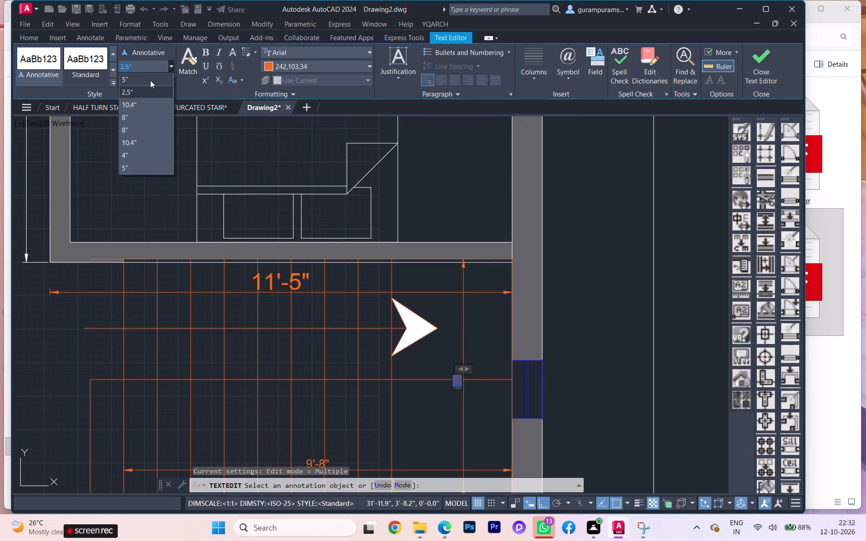
pyautogui.click(136, 156)
pyautogui.click(580, 283)
pyautogui.scroll(-1, 505, 331)
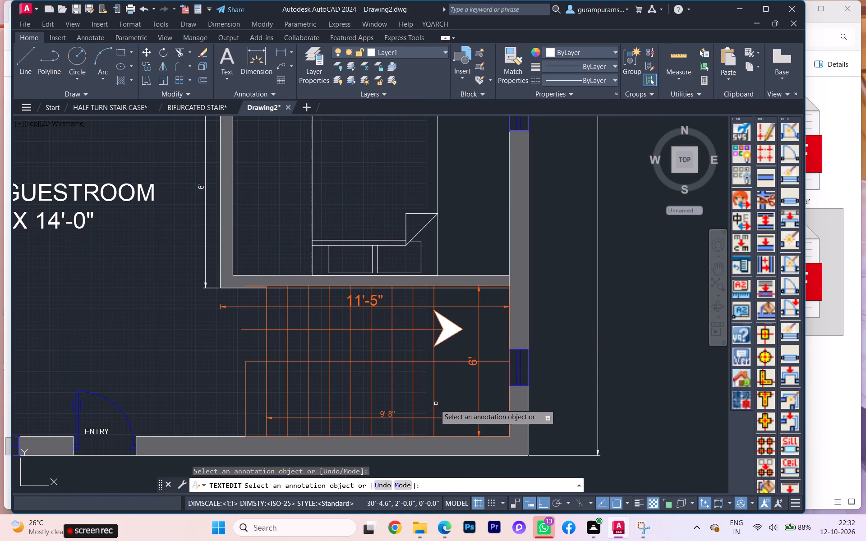
# Set the text height of the 9'-8" dimension along the stair's lower flight to 4".
pyautogui.doubleClick(383, 413)
pyautogui.scroll(4, 394, 414)
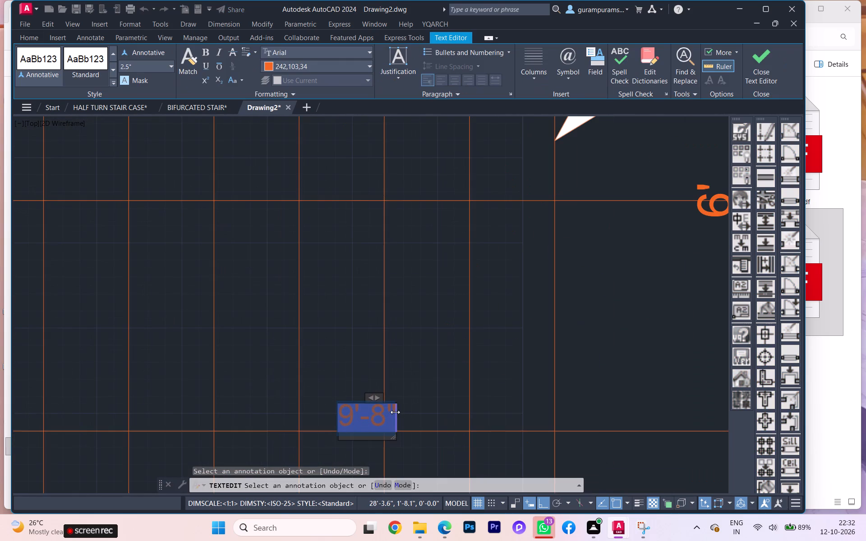
pyautogui.click(170, 63)
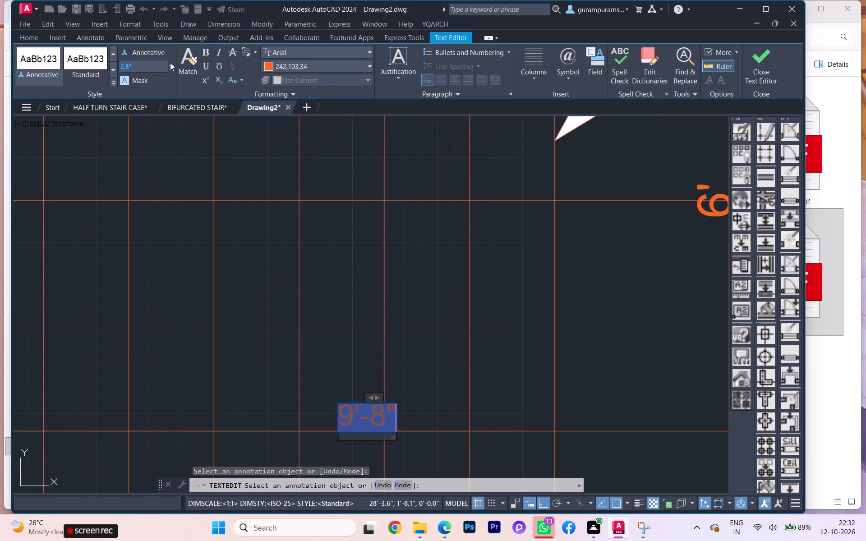
pyautogui.click(136, 165)
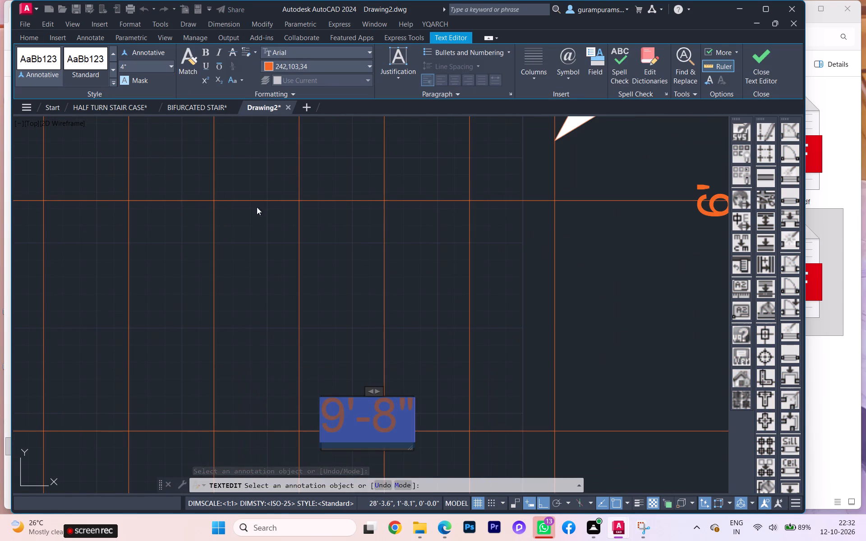
pyautogui.scroll(-2, 321, 231)
pyautogui.click(582, 246)
pyautogui.scroll(-2, 581, 249)
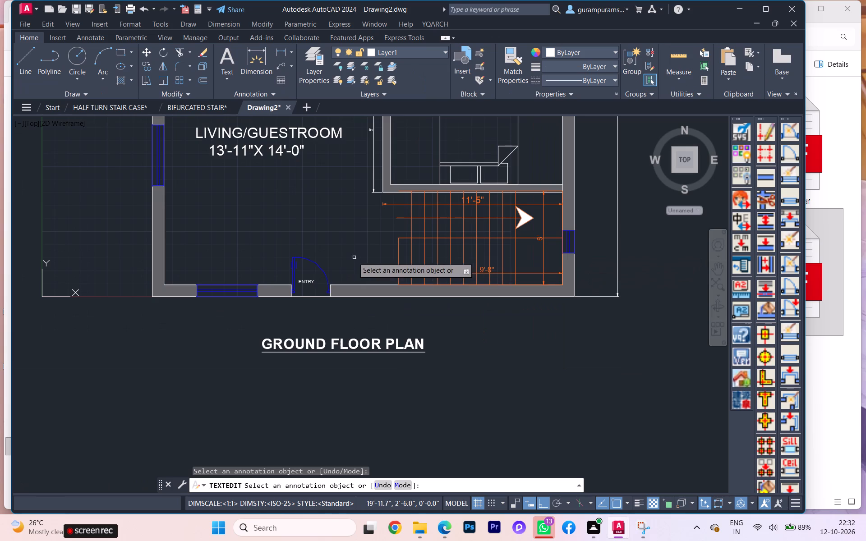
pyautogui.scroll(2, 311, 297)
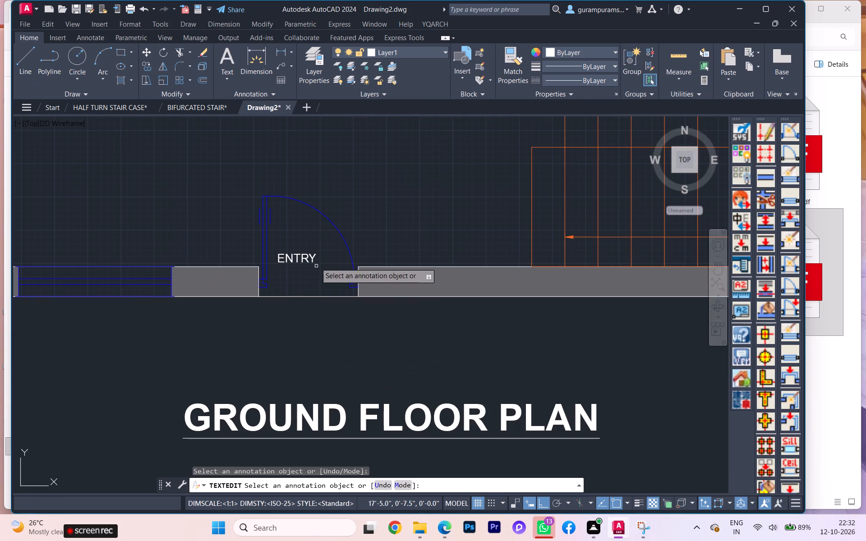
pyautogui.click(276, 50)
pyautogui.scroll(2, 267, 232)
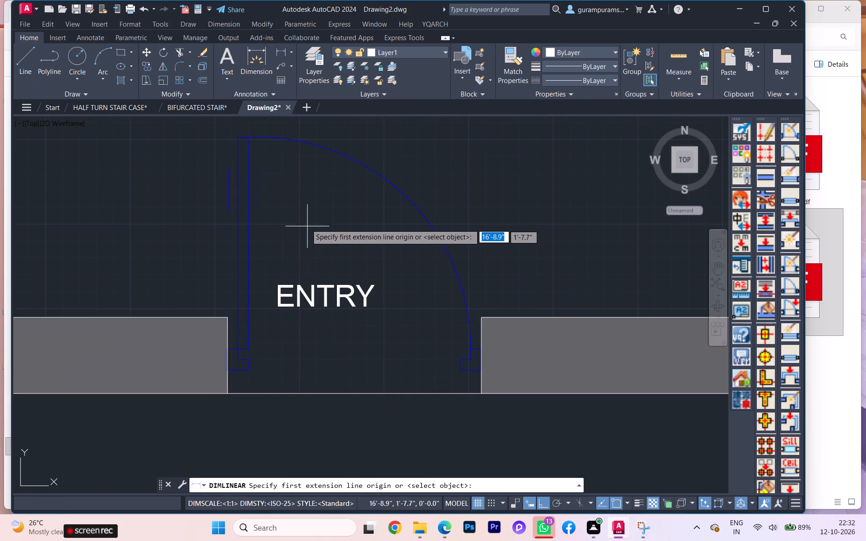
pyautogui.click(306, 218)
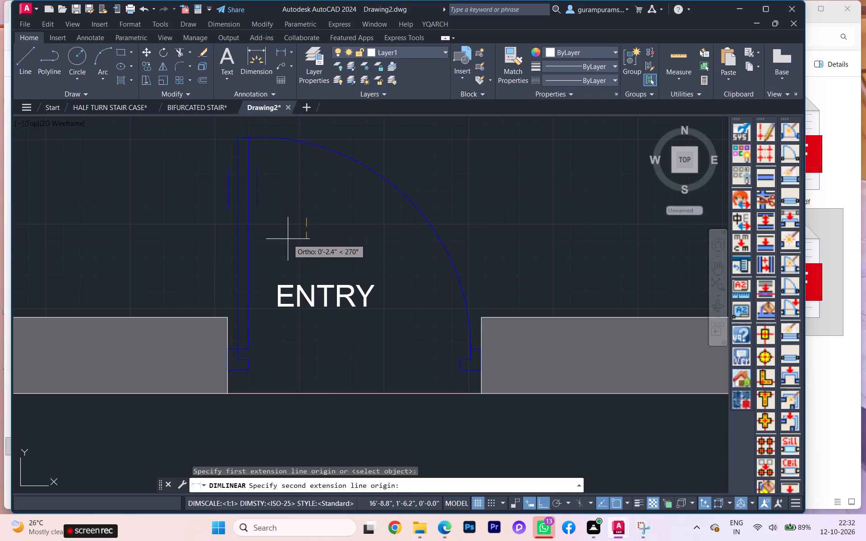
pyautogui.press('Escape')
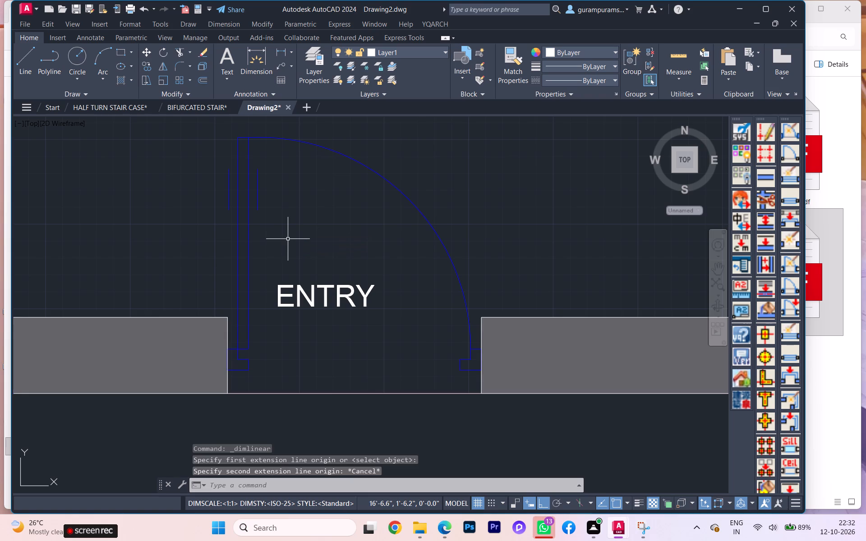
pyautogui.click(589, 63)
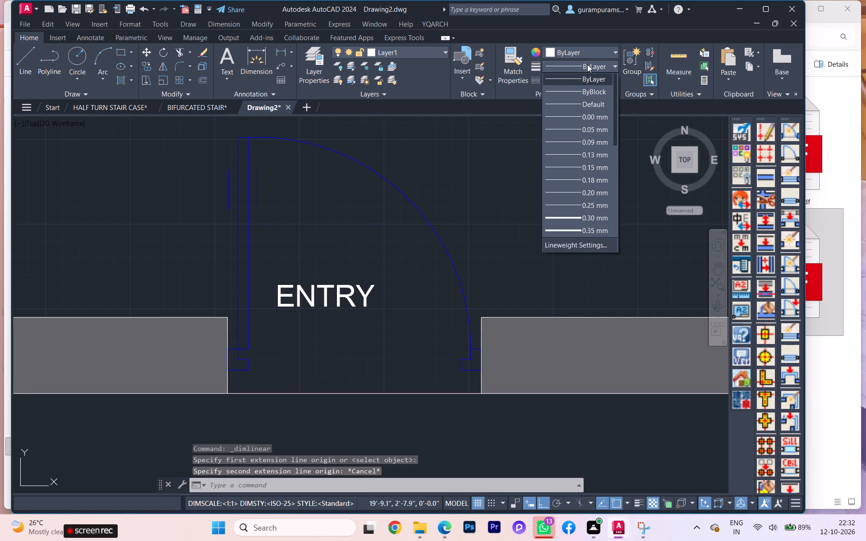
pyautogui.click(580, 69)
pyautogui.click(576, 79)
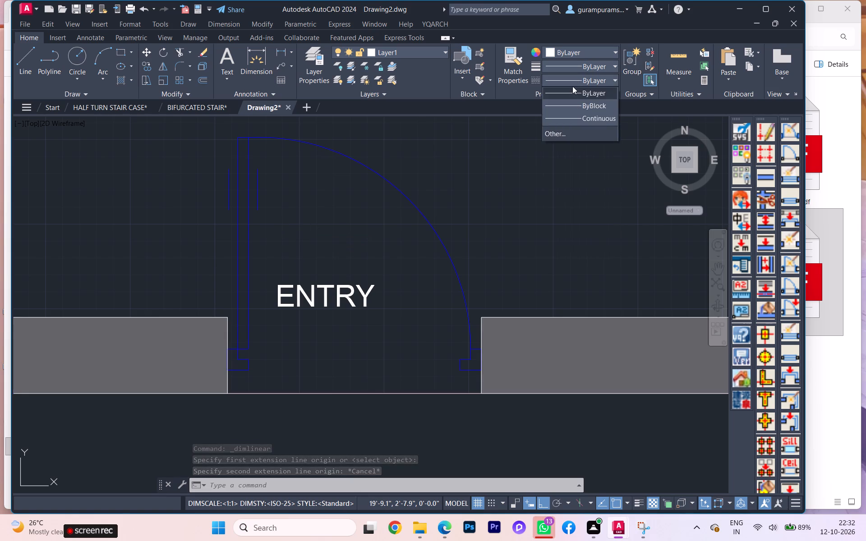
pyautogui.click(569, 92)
# Draw a small notched arrowhead pointing into the house above the ENTRY label from four connected lines, with Ortho off.
pyautogui.press('l')
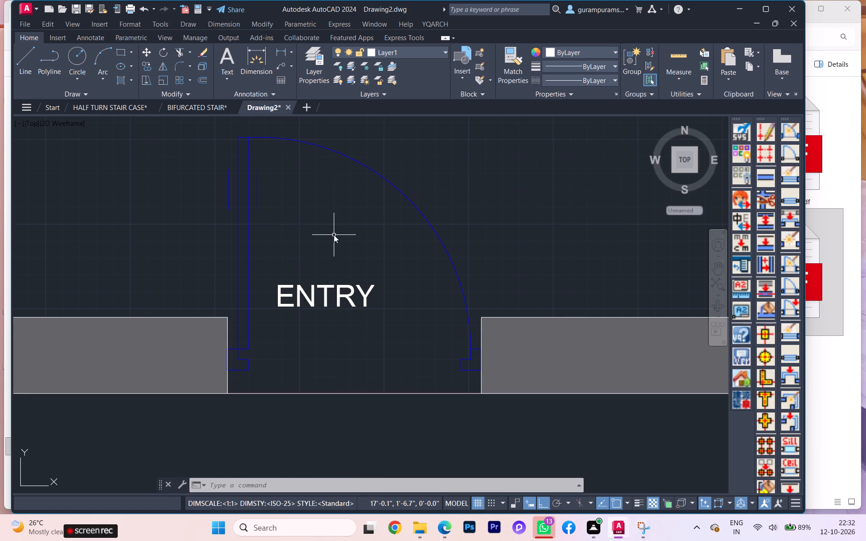
pyautogui.press('Return')
pyautogui.click(313, 212)
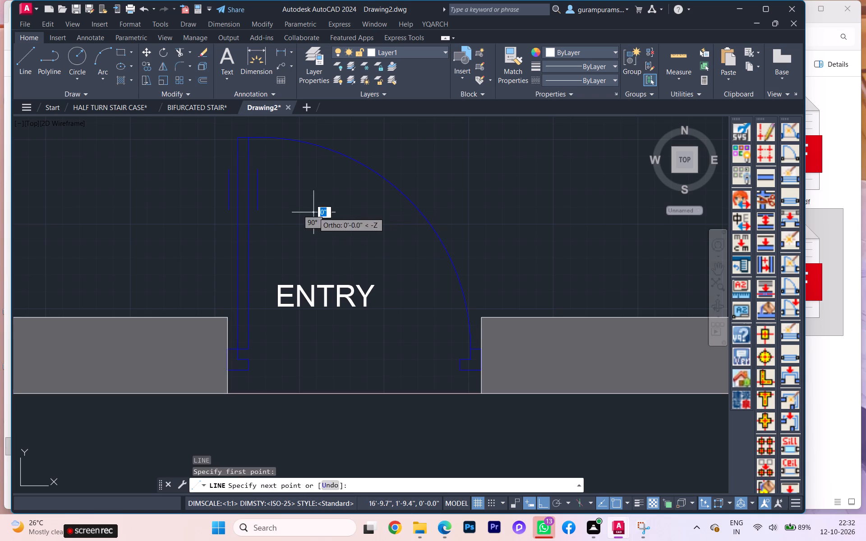
pyautogui.press('F8')
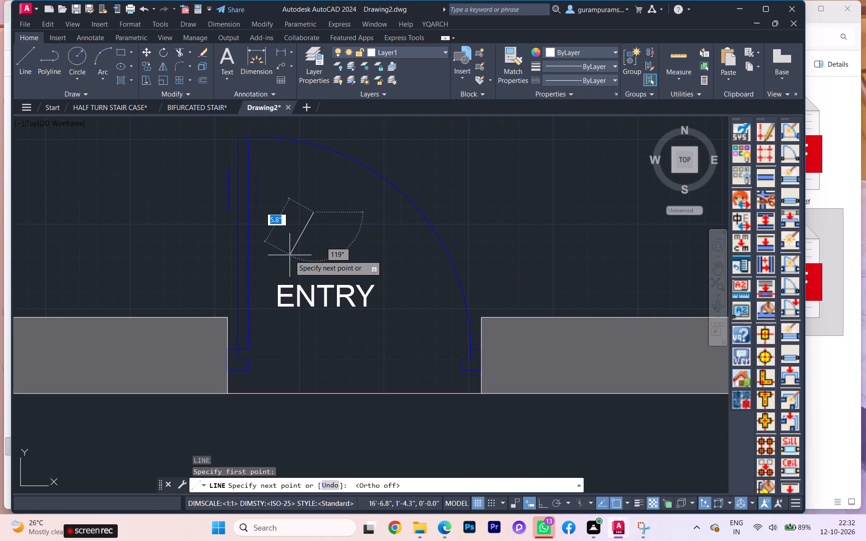
pyautogui.click(281, 251)
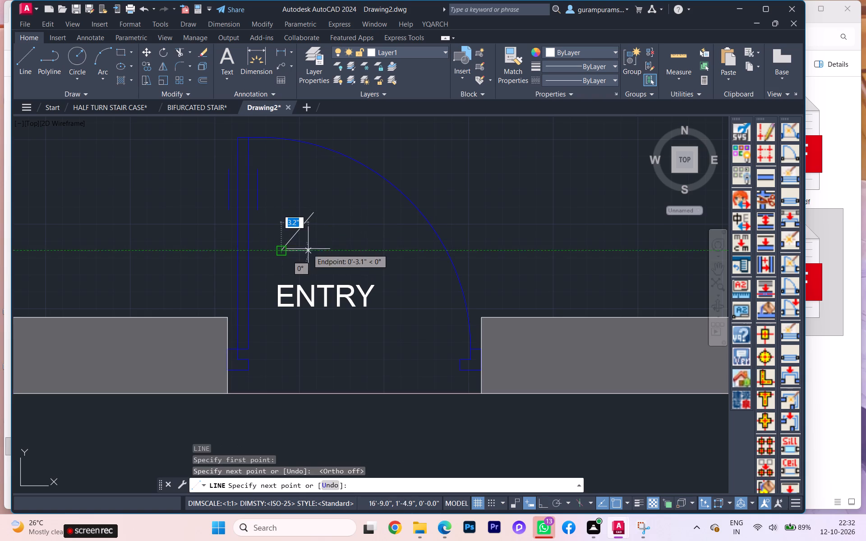
pyautogui.click(309, 236)
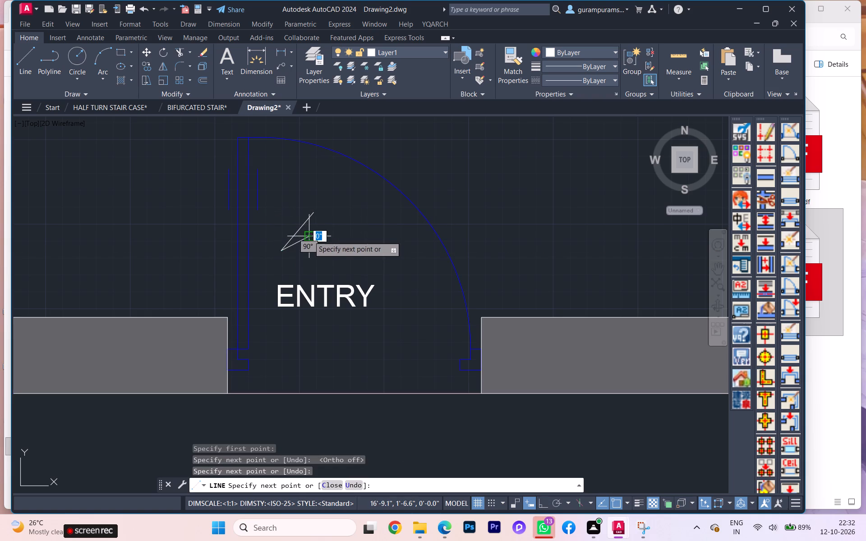
pyautogui.click(332, 251)
pyautogui.click(313, 211)
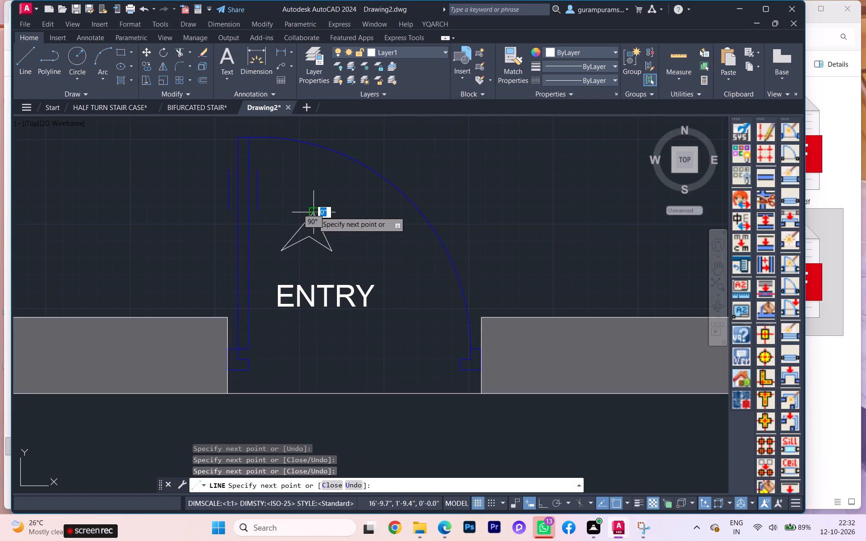
pyautogui.press('Escape')
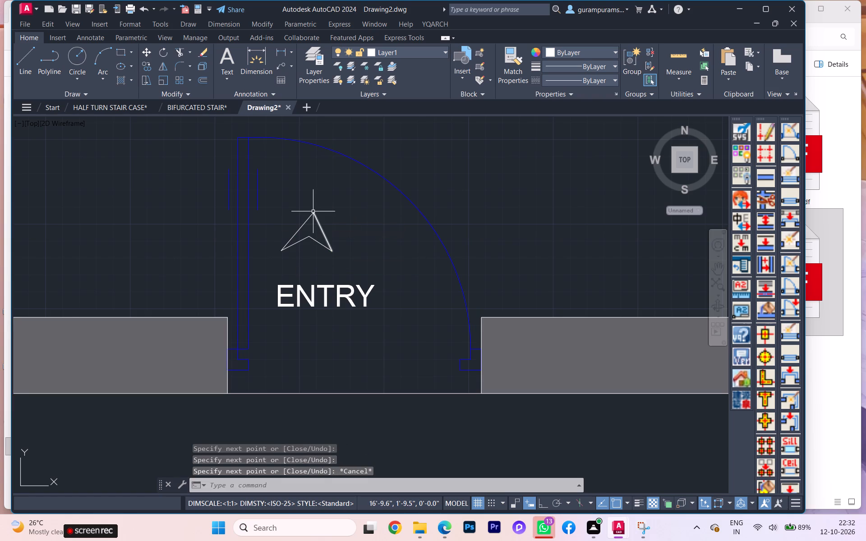
# Fill the entry arrowhead with a solid hatch in colour 99,100,102.
pyautogui.click(355, 251)
pyautogui.click(281, 219)
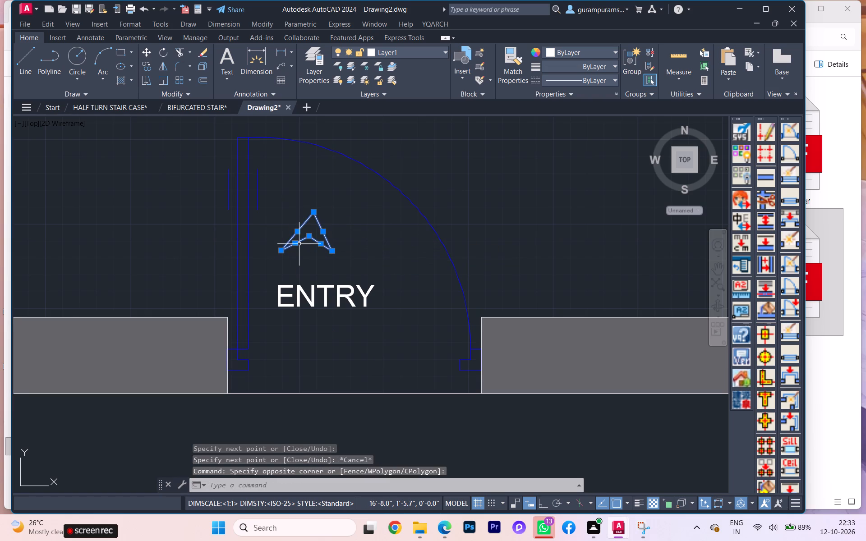
pyautogui.press('h')
pyautogui.press('Return')
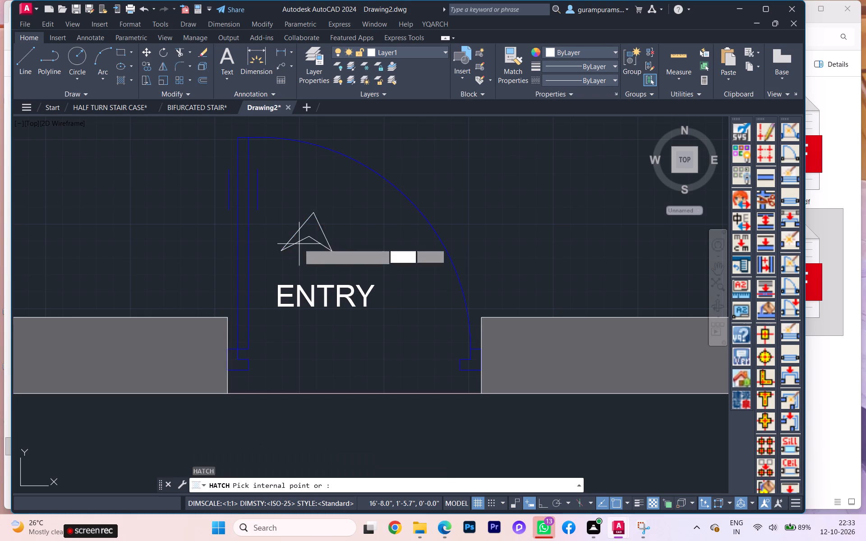
pyautogui.click(312, 226)
pyautogui.scroll(-2, 320, 253)
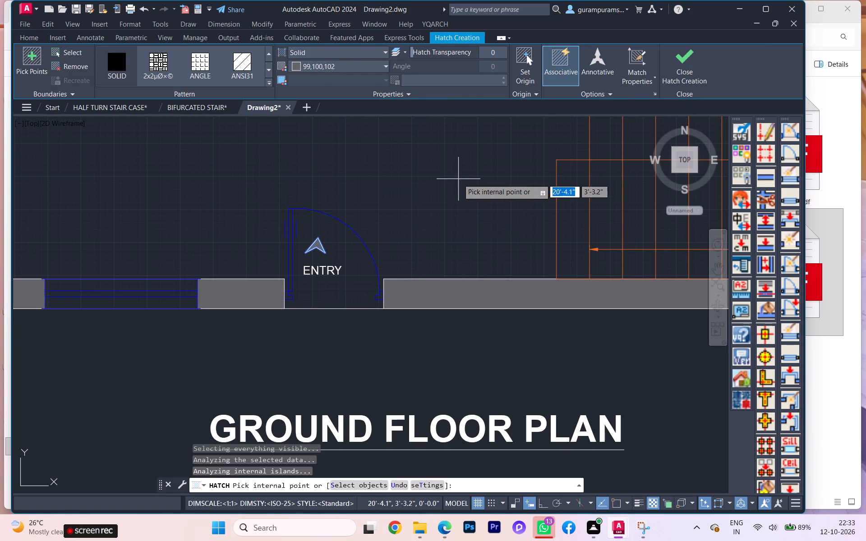
pyautogui.press('Escape')
# Compare the drawn plan with the reference plan, checking the title, overall dimensions, entry and stair details.
pyautogui.scroll(-3, 401, 242)
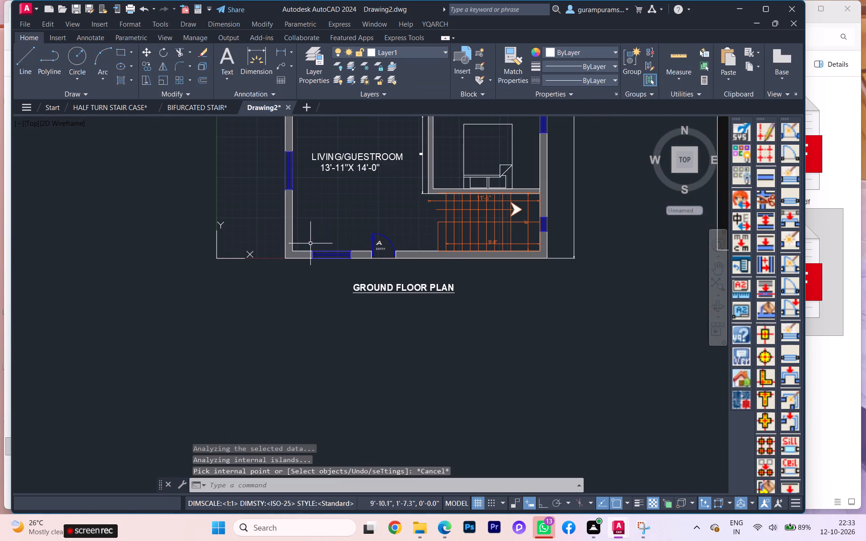
pyautogui.scroll(1, 305, 247)
pyautogui.scroll(2, 266, 267)
pyautogui.scroll(-3, 255, 267)
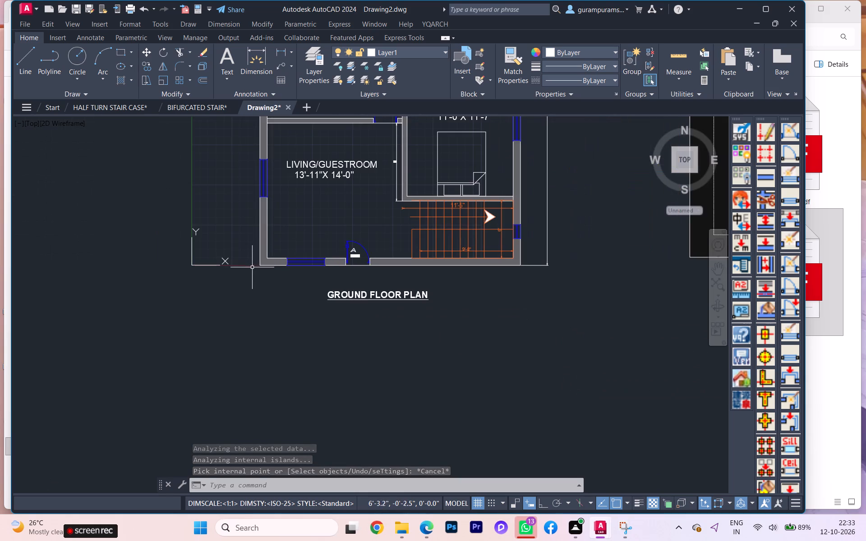
pyautogui.scroll(-3, 255, 268)
pyautogui.scroll(2, 396, 217)
pyautogui.scroll(1, 413, 176)
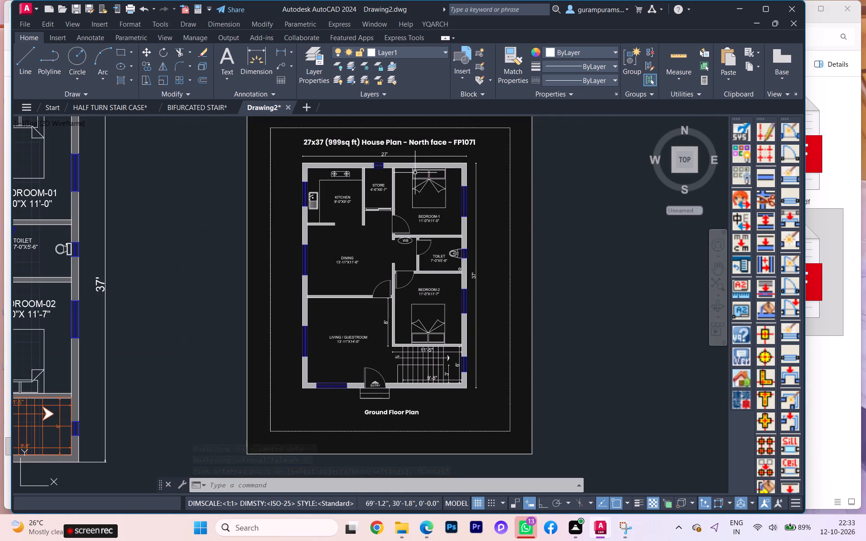
pyautogui.scroll(-1, 491, 229)
pyautogui.scroll(2, 439, 219)
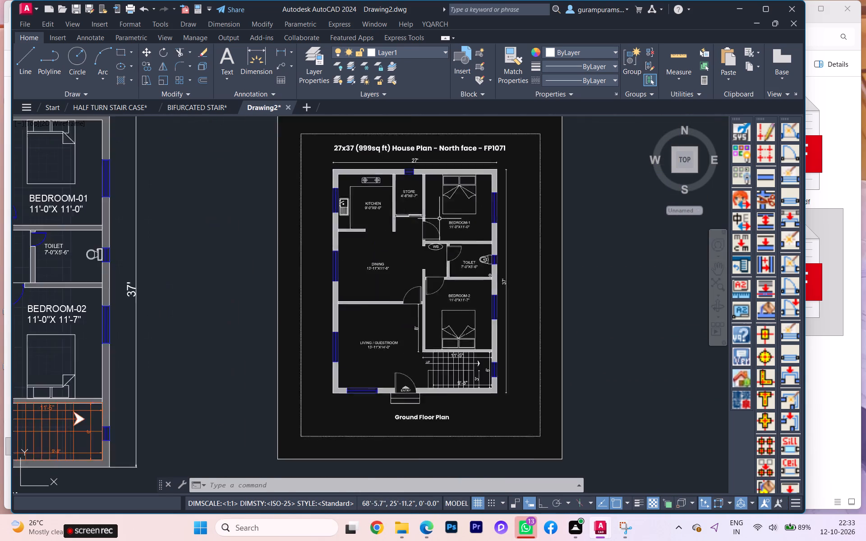
pyautogui.scroll(-1, 497, 212)
pyautogui.moveTo(499, 215); pyautogui.dragTo(593, 283, button='middle')
pyautogui.scroll(-1, 561, 254)
pyautogui.scroll(1, 516, 237)
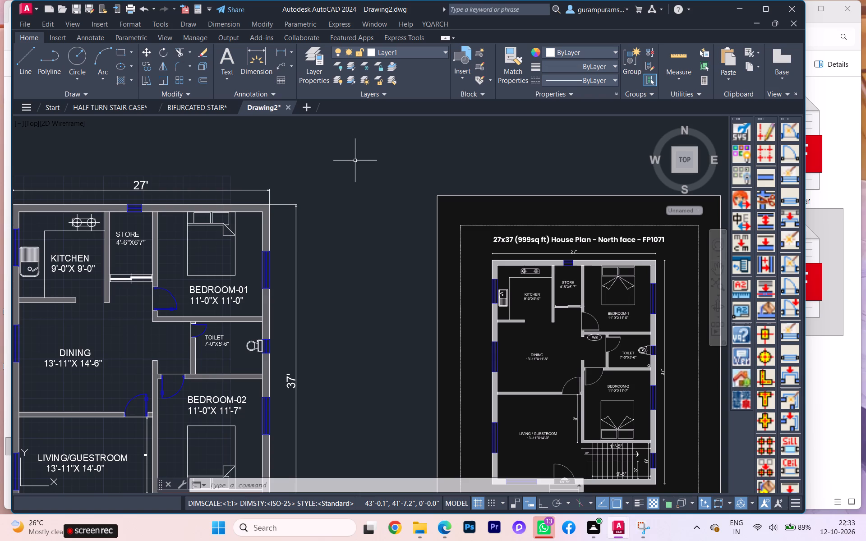
pyautogui.scroll(-2, 360, 156)
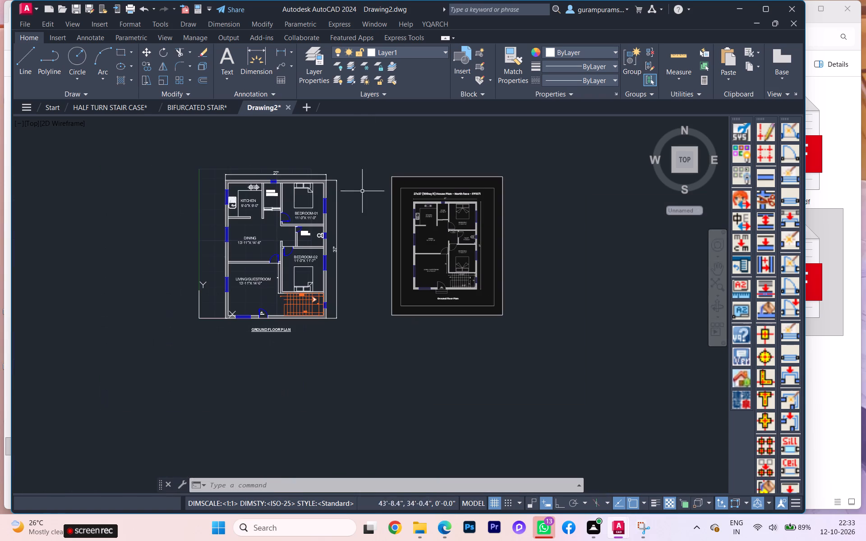
# Copy the GROUND FLOOR PLAN title about 44'-5" straight up, placing it just above the 27' overall width dimension.
pyautogui.scroll(1, 281, 326)
pyautogui.click(273, 332)
pyautogui.press('c')
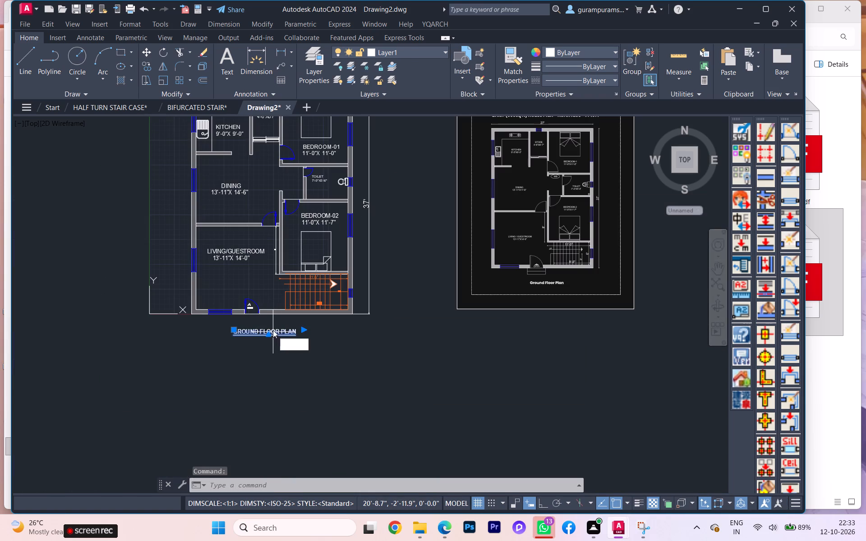
pyautogui.press('o')
pyautogui.press('Return')
pyautogui.click(259, 332)
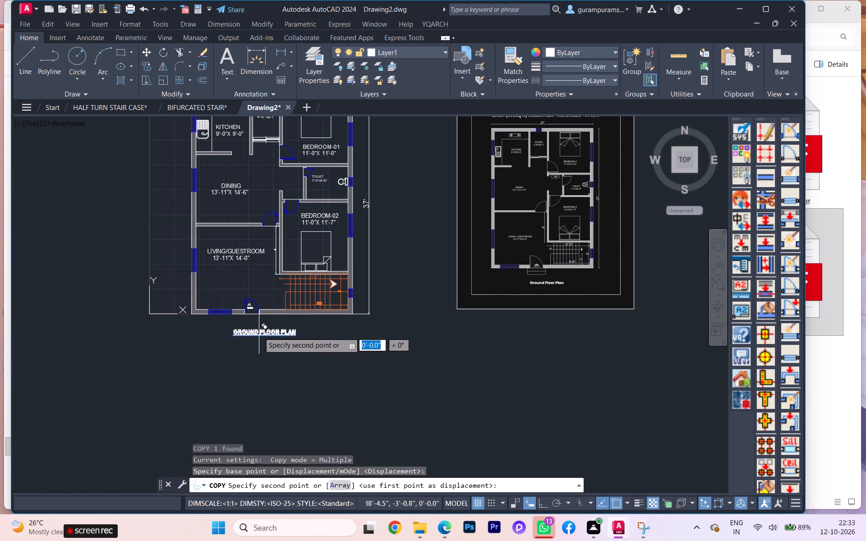
pyautogui.scroll(-2, 296, 258)
pyautogui.moveTo(295, 261); pyautogui.dragTo(282, 342, button='middle')
pyautogui.scroll(1, 282, 342)
pyautogui.scroll(2, 263, 219)
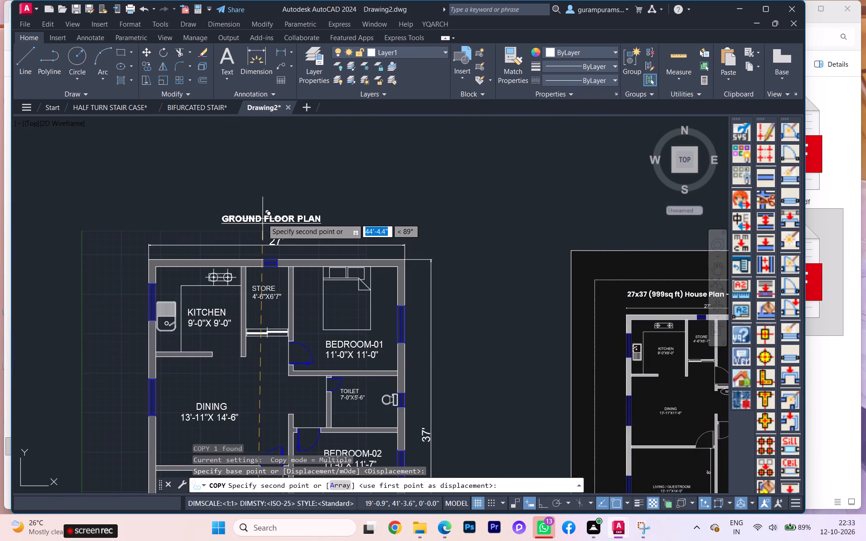
pyautogui.click(254, 218)
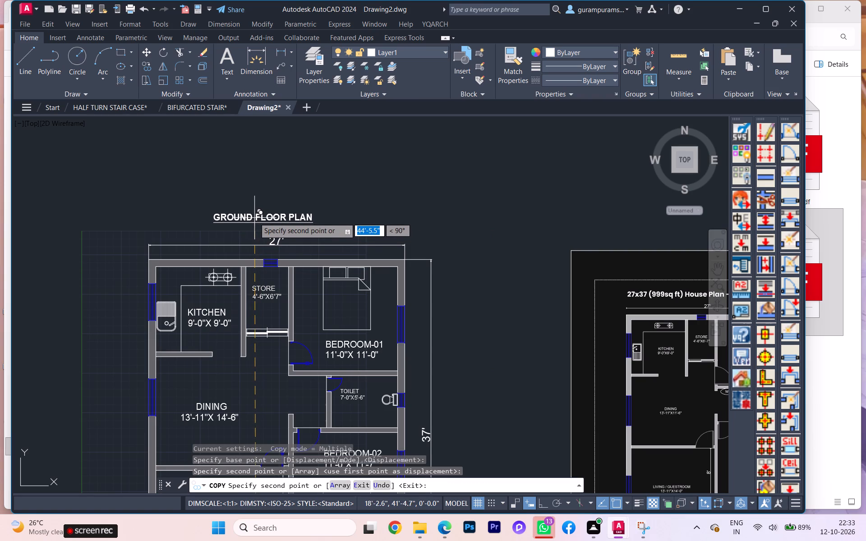
pyautogui.press('Escape')
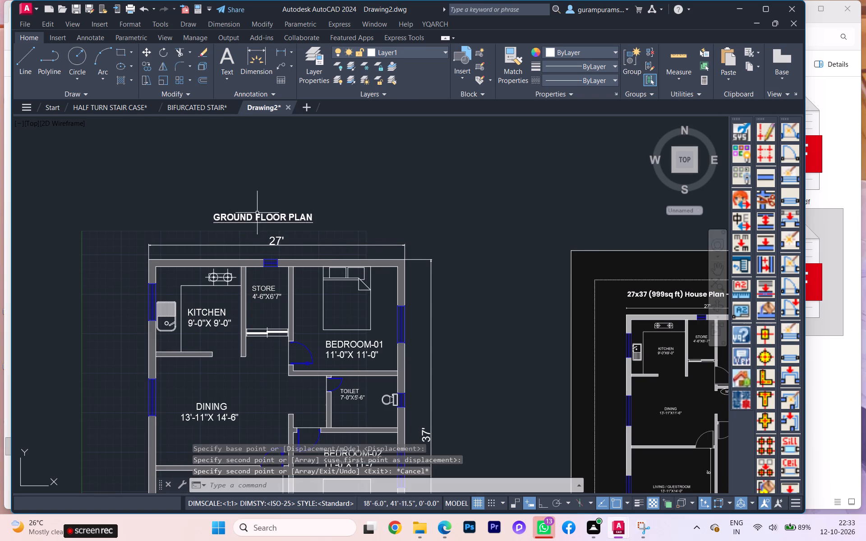
# Replace the copied title above the 27' width dimension with the text "27X37 (999sq ft)".
pyautogui.doubleClick(253, 217)
pyautogui.moveTo(318, 218); pyautogui.dragTo(173, 224)
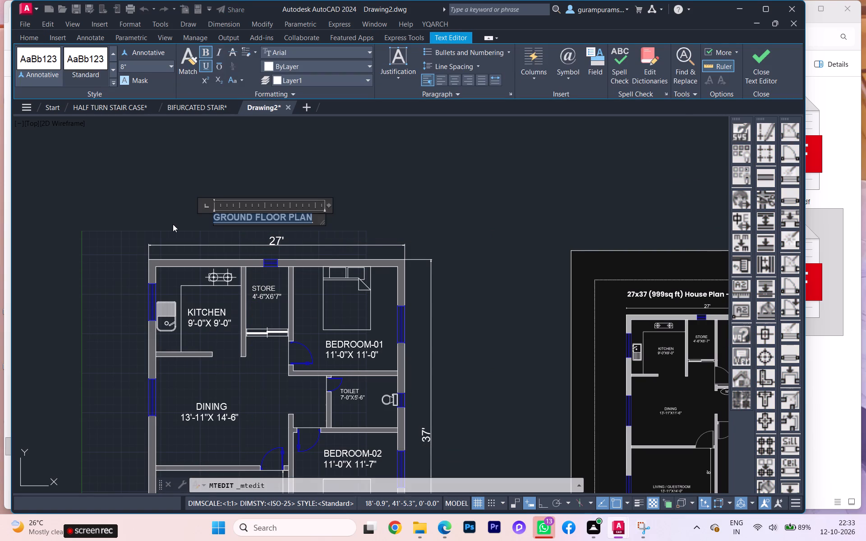
pyautogui.press('BackSpace')
pyautogui.write('27X37')
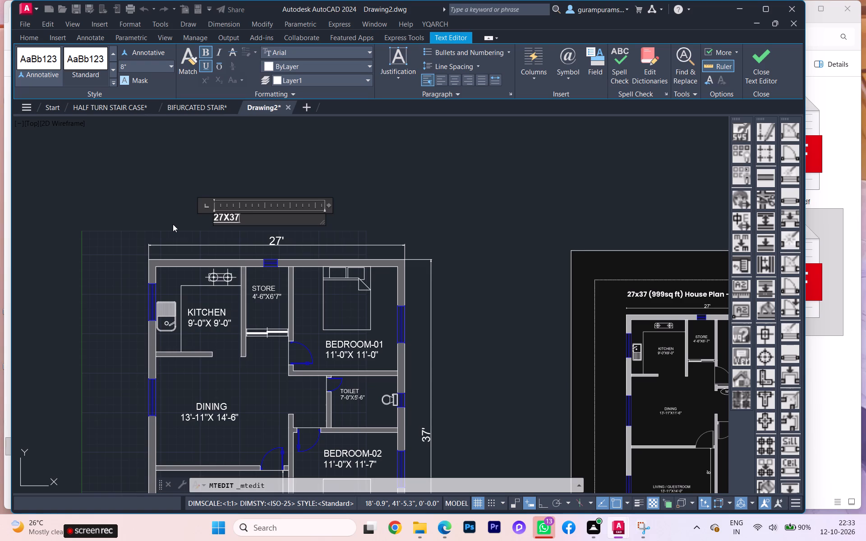
pyautogui.press('space')
pyautogui.write('(999')
pyautogui.press('space')
pyautogui.press('space')
pyautogui.write('sq ft')
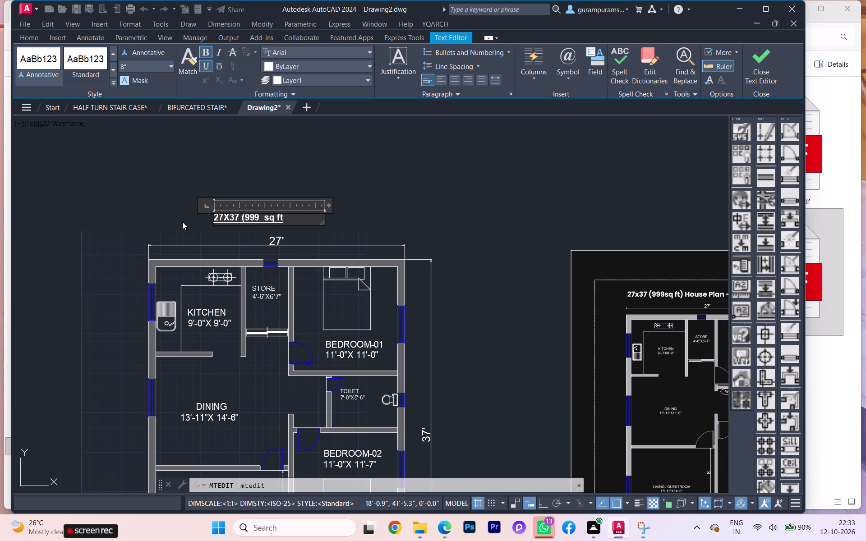
pyautogui.hotkey('shift', ')')
pyautogui.scroll(2, 272, 211)
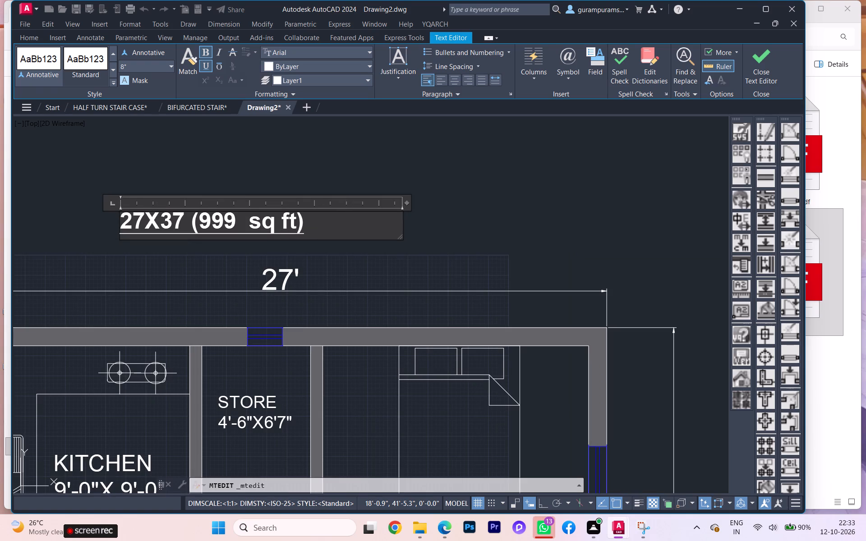
pyautogui.click(250, 222)
pyautogui.press('BackSpace')
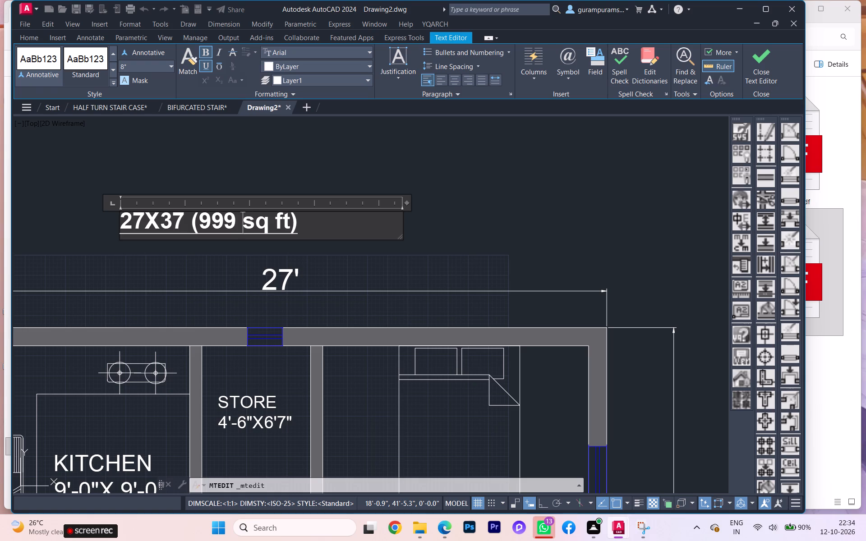
pyautogui.press('BackSpace')
pyautogui.scroll(-2, 187, 207)
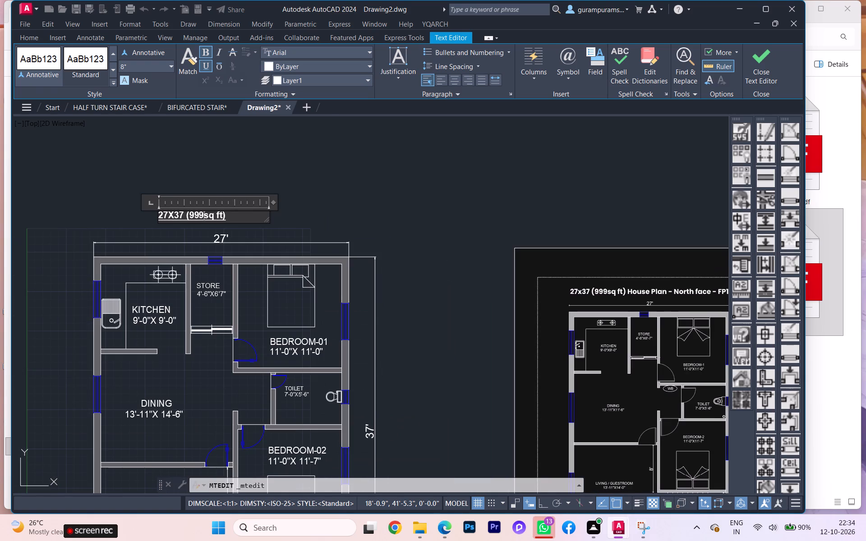
# Append " House Plan-north face-fp1071" to the heading after "(999sq ft)" and finish the text edit.
pyautogui.click(249, 217)
pyautogui.press('BackSpace')
pyautogui.hotkey('shift', 'h')
pyautogui.press('BackSpace')
pyautogui.press('space')
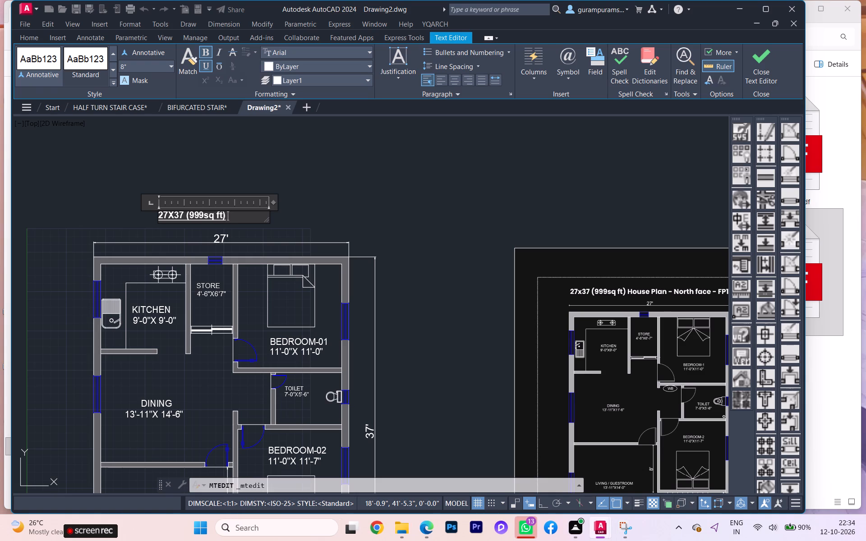
pyautogui.hotkey('shift', 'h')
pyautogui.press('BackSpace')
pyautogui.hotkey('shift', 'h')
pyautogui.write('ouse')
pyautogui.press('space')
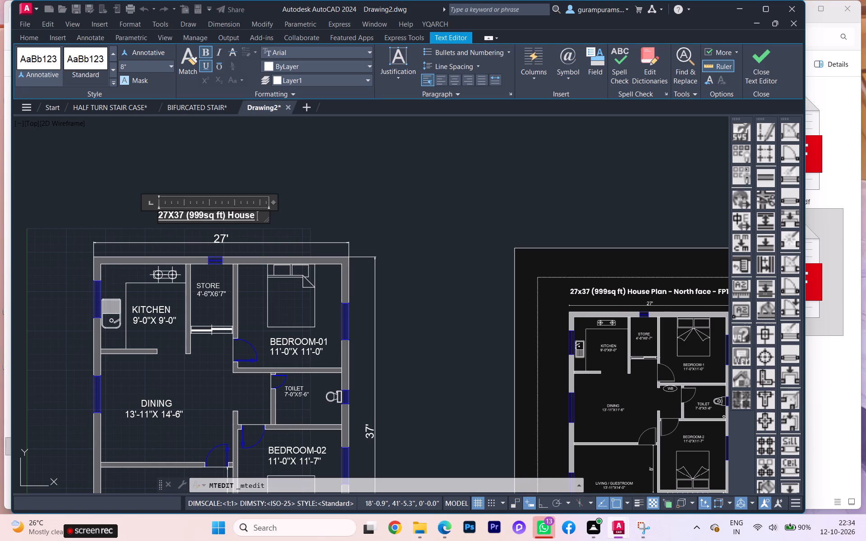
pyautogui.write('Plan')
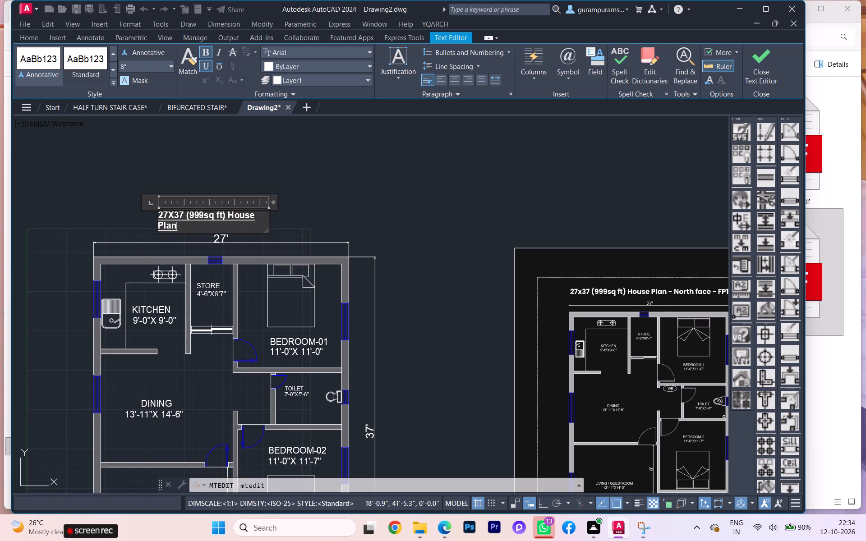
pyautogui.write('-north face')
pyautogui.press('-')
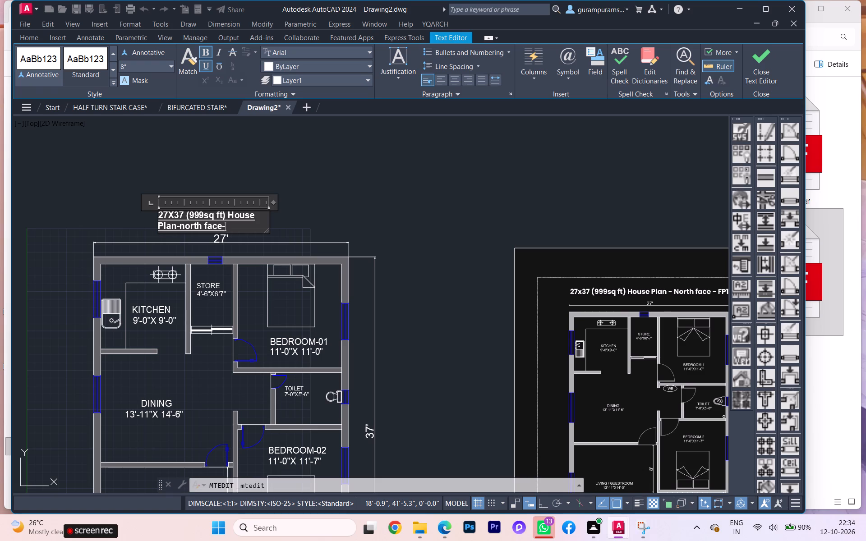
pyautogui.scroll(-1, 244, 216)
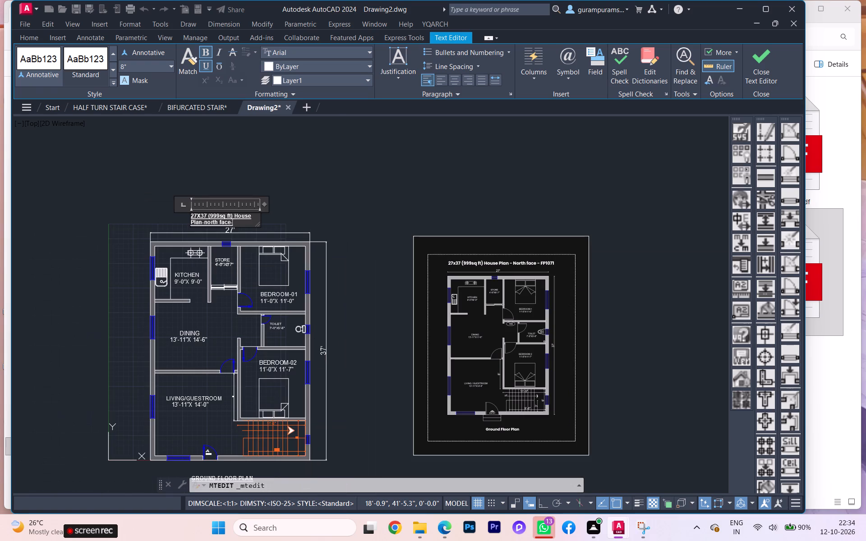
pyautogui.write('fp10')
pyautogui.write('71')
pyautogui.click(278, 211)
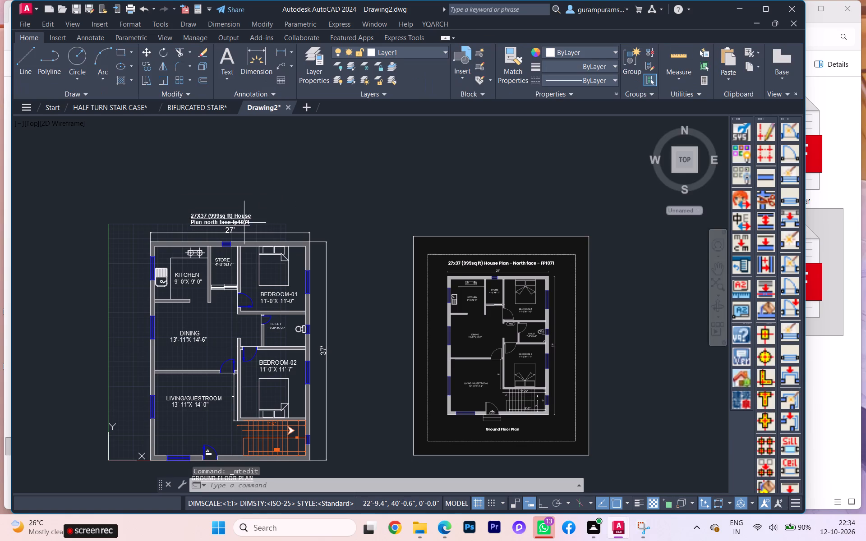
# Reopen the heading and change the plan code's prefix to capitals, "FP".
pyautogui.scroll(3, 242, 224)
pyautogui.tripleClick(239, 215)
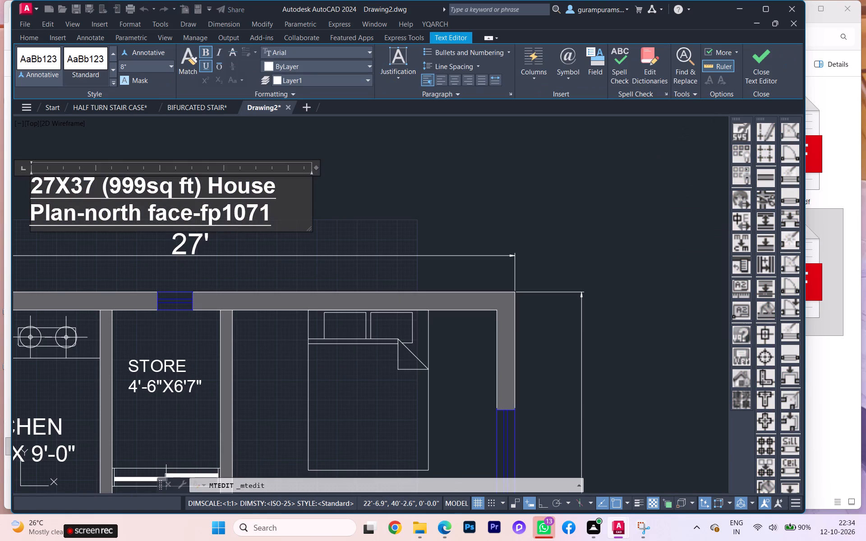
pyautogui.moveTo(276, 213); pyautogui.dragTo(202, 211)
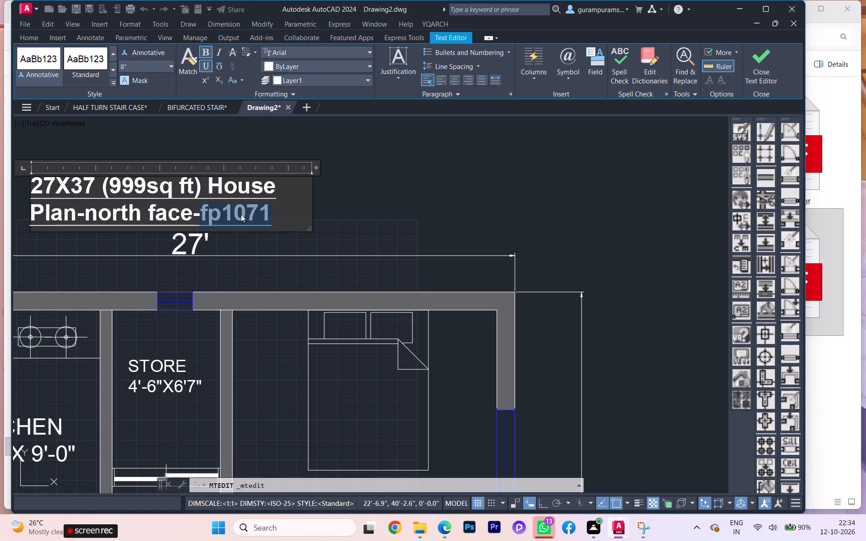
pyautogui.click(221, 211)
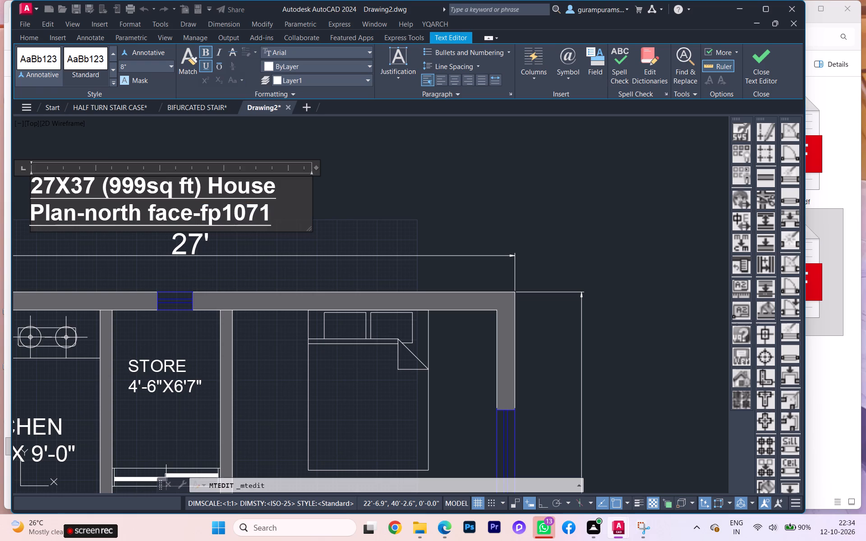
pyautogui.press('BackSpace')
pyautogui.press('BackSpace')
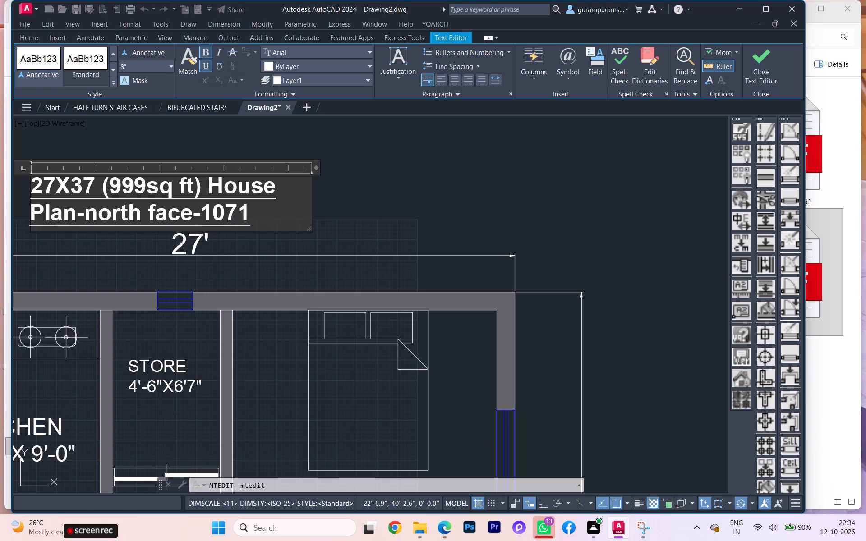
pyautogui.write('FP')
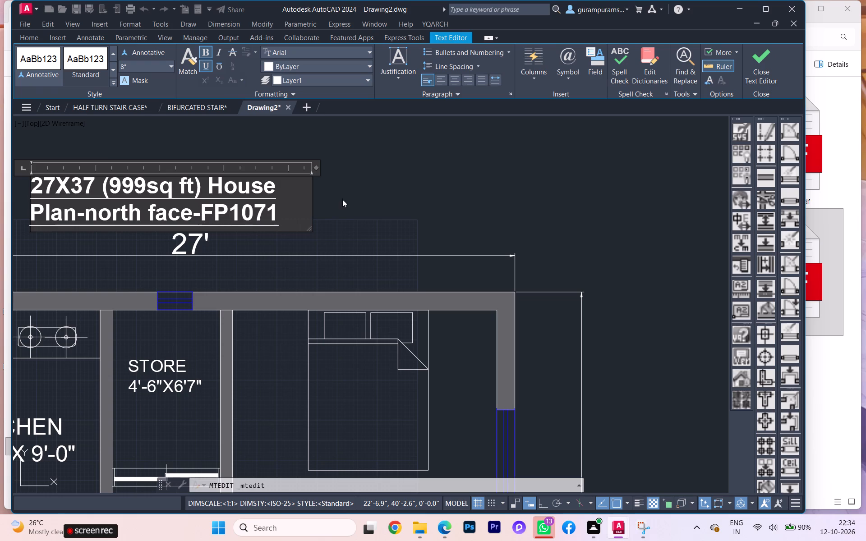
# Widen the heading's text frame until the whole text fits on one line, and close the editor.
pyautogui.moveTo(311, 198); pyautogui.dragTo(440, 200)
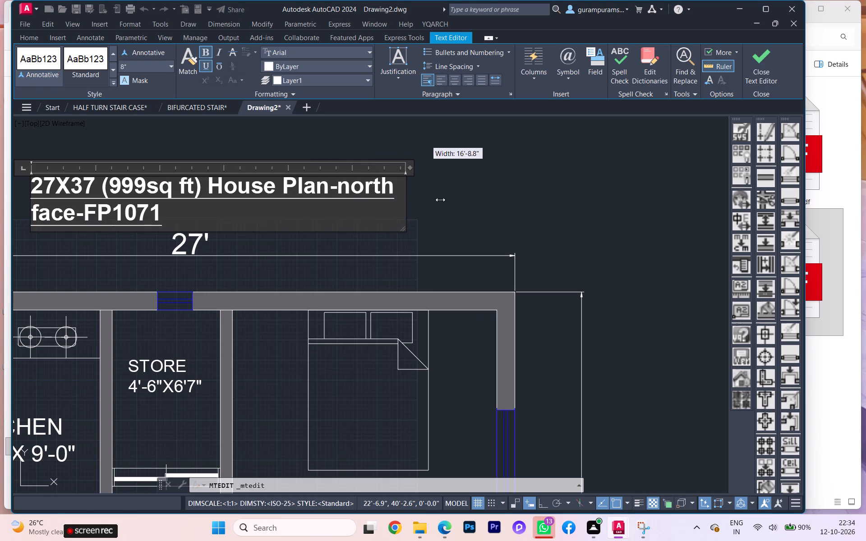
pyautogui.moveTo(440, 200); pyautogui.dragTo(539, 180)
pyautogui.scroll(-1, 543, 227)
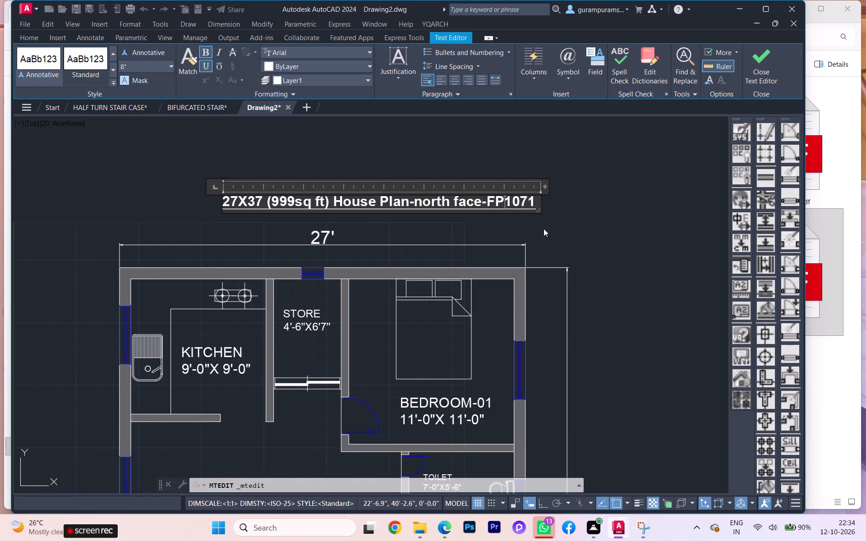
pyautogui.press('Escape')
pyautogui.click(561, 209)
pyautogui.click(567, 208)
# Move the heading so it sits roughly centred just above the 27' overall width dimension.
pyautogui.click(390, 205)
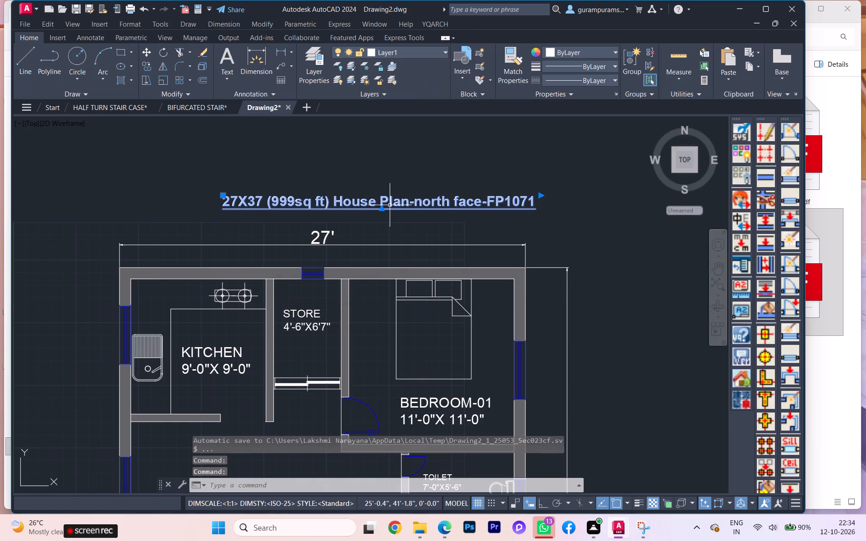
pyautogui.press('m')
pyautogui.press('Return')
pyautogui.click(392, 198)
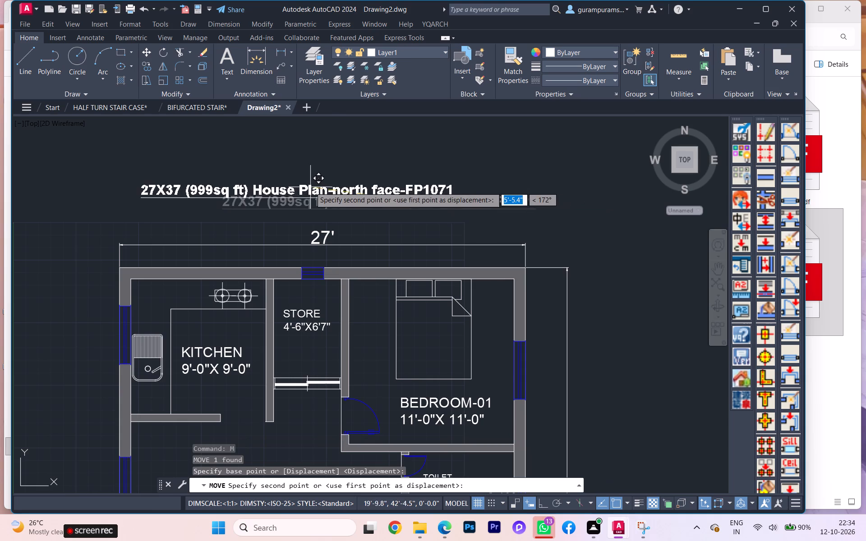
pyautogui.click(307, 205)
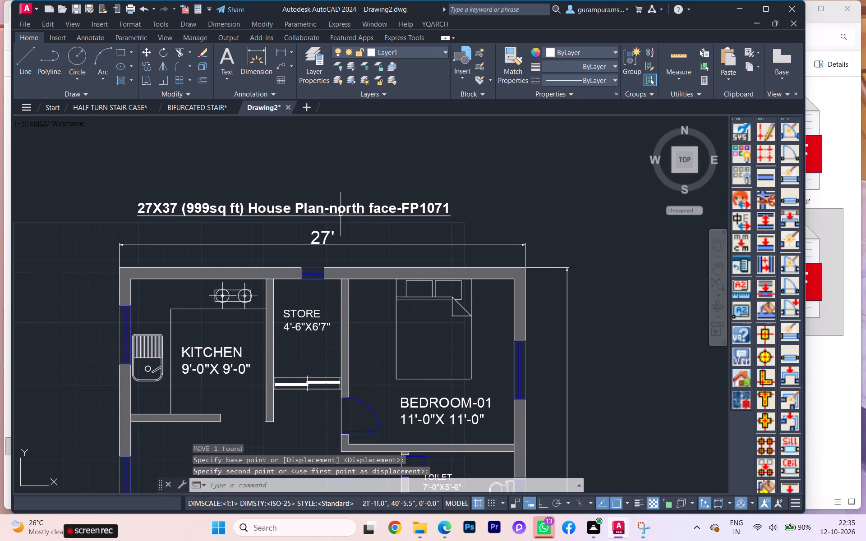
# Scale the heading up by a factor of about 1.2, using a base point just below its starting end.
pyautogui.scroll(-1, 359, 229)
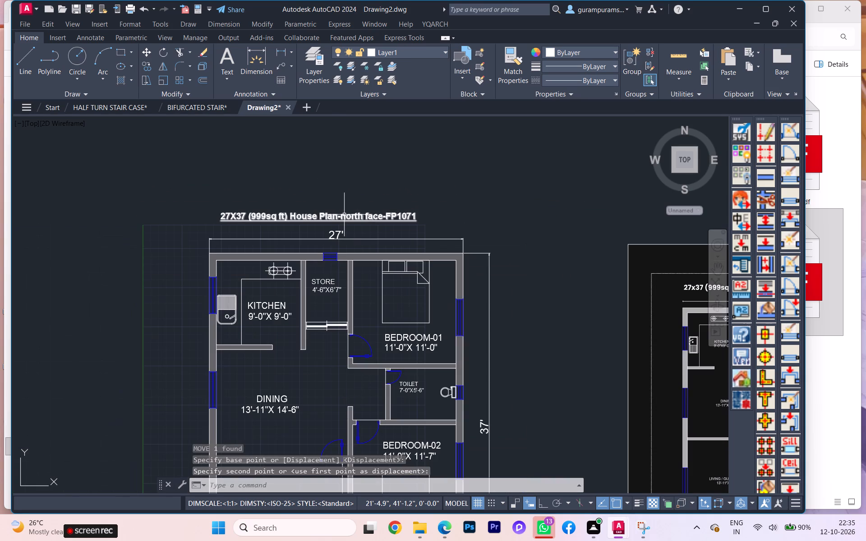
pyautogui.scroll(-1, 372, 216)
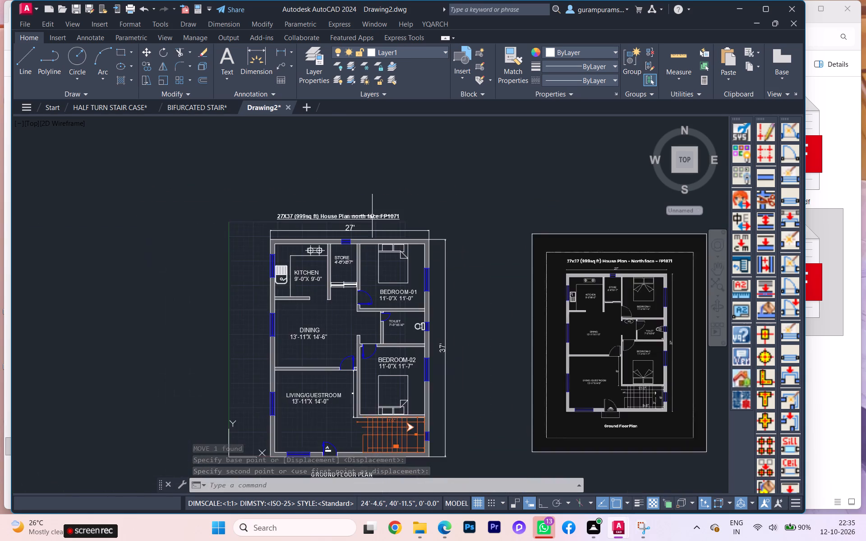
pyautogui.moveTo(372, 215); pyautogui.dragTo(341, 161, button='middle')
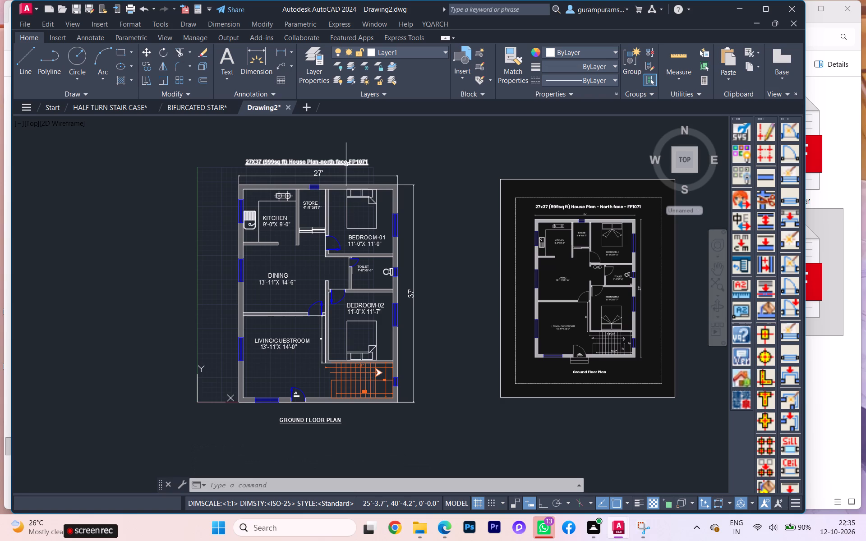
pyautogui.click(347, 163)
pyautogui.scroll(1, 317, 153)
pyautogui.press('s')
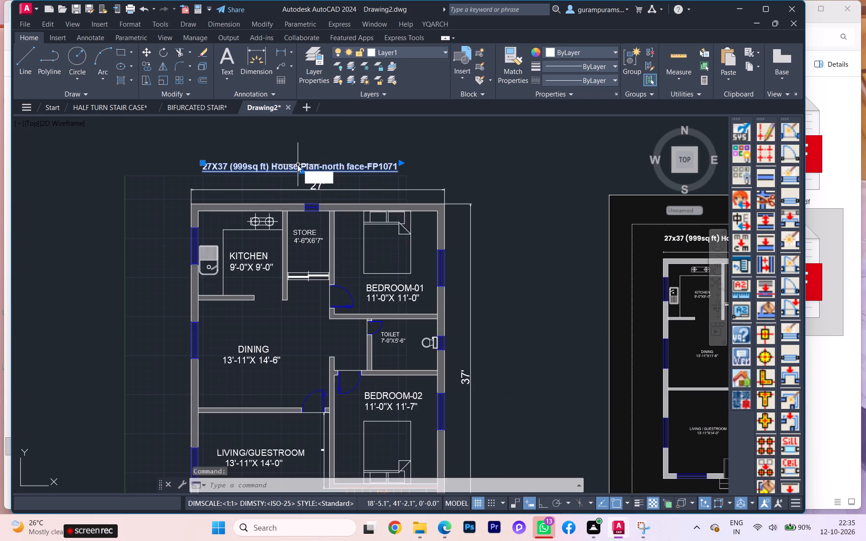
pyautogui.press('c')
pyautogui.press('Return')
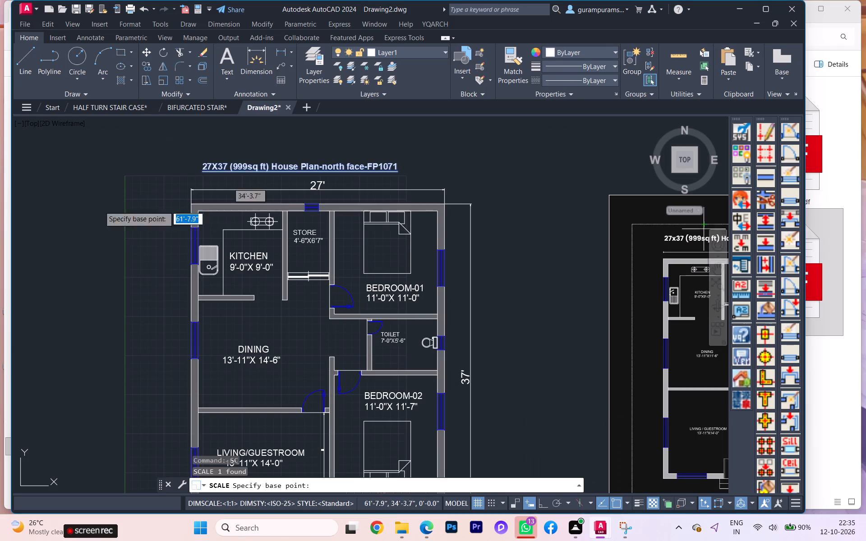
pyautogui.scroll(2, 186, 163)
pyautogui.click(201, 186)
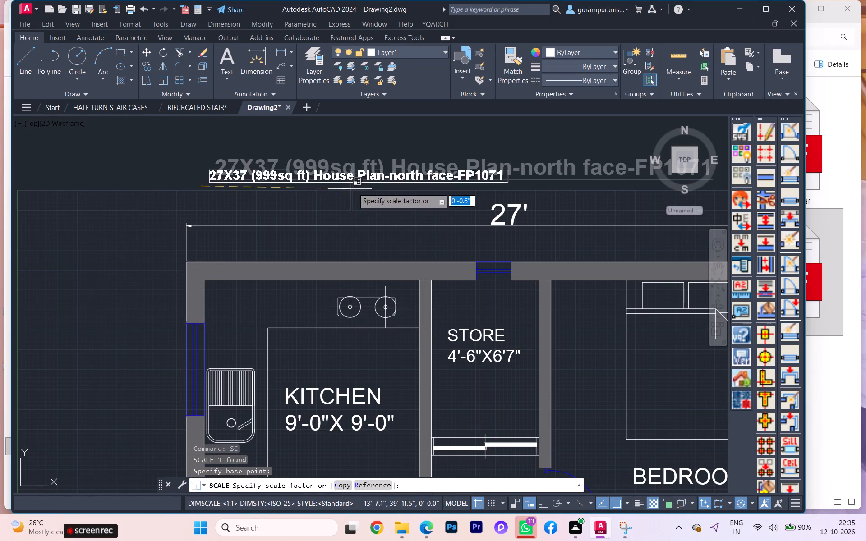
pyautogui.scroll(-1, 466, 190)
pyautogui.moveTo(466, 190); pyautogui.dragTo(330, 197, button='middle')
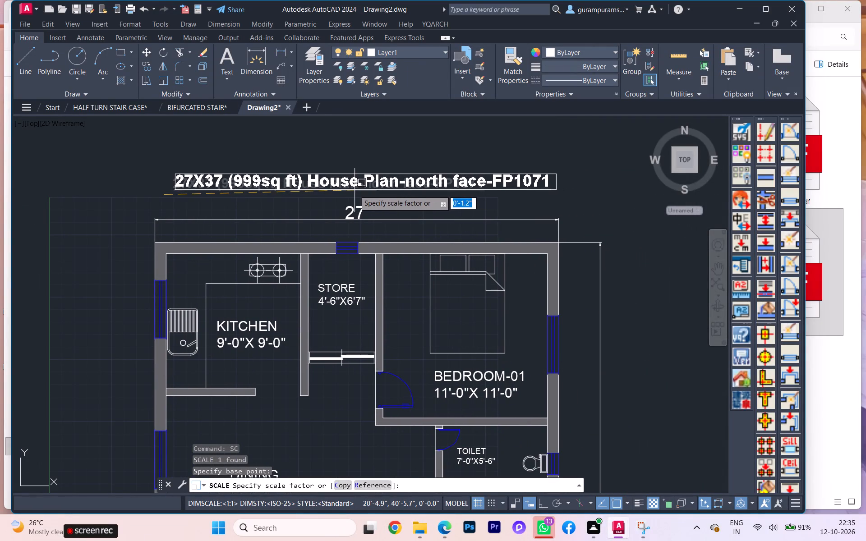
pyautogui.click(355, 190)
# Draw a rectangular border about 35' by 47' around the whole plan, enclosing the heading and the GROUND FLOOR PLAN title.
pyautogui.scroll(-2, 311, 183)
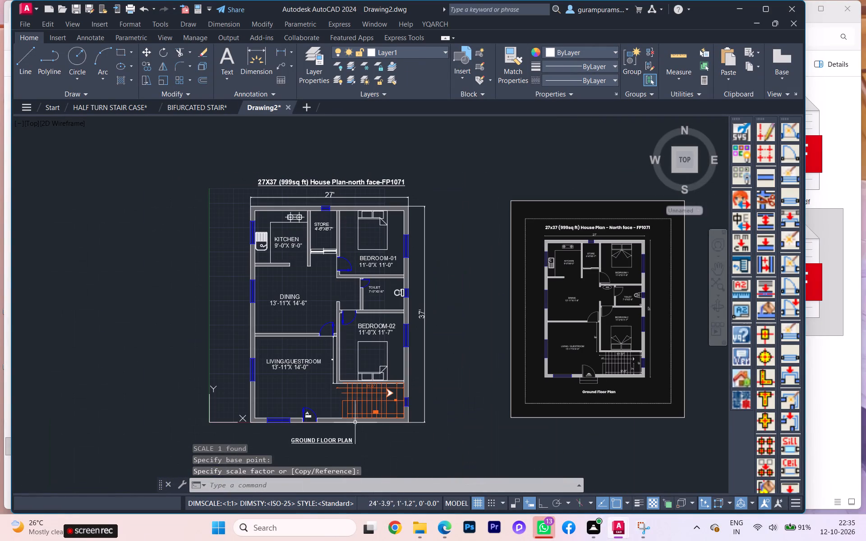
pyautogui.scroll(2, 602, 343)
pyautogui.scroll(-1, 602, 343)
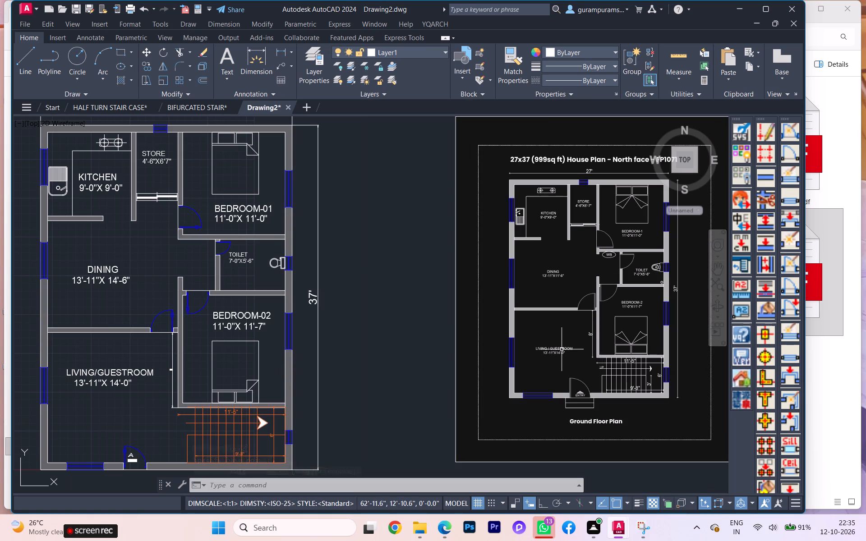
pyautogui.scroll(-1, 561, 349)
pyautogui.press('r')
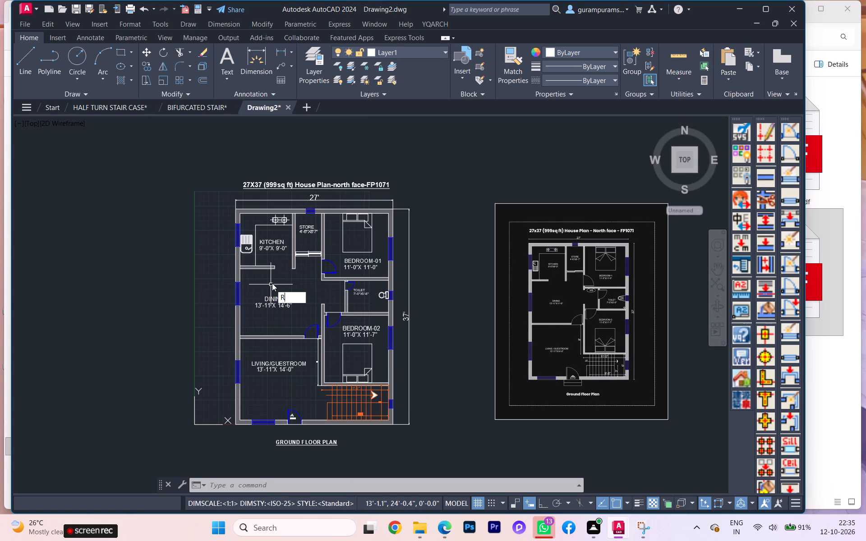
pyautogui.press('e')
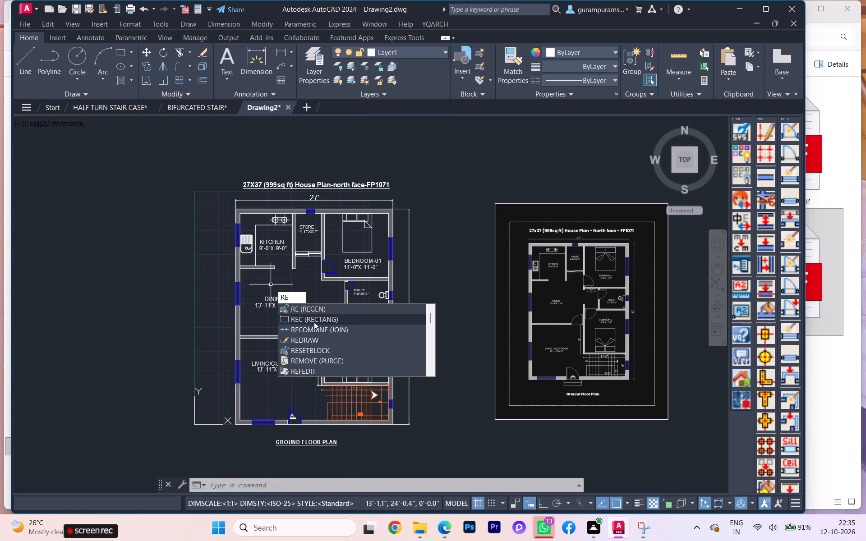
pyautogui.click(317, 319)
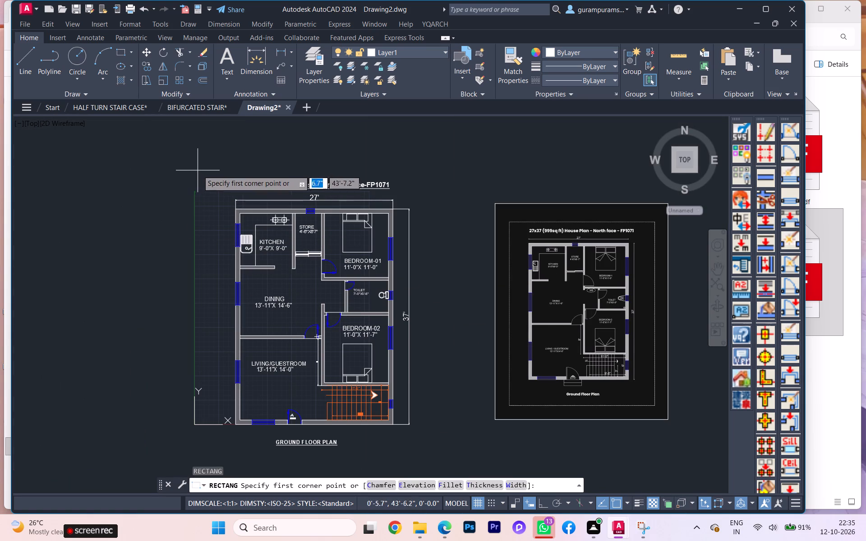
pyautogui.click(212, 174)
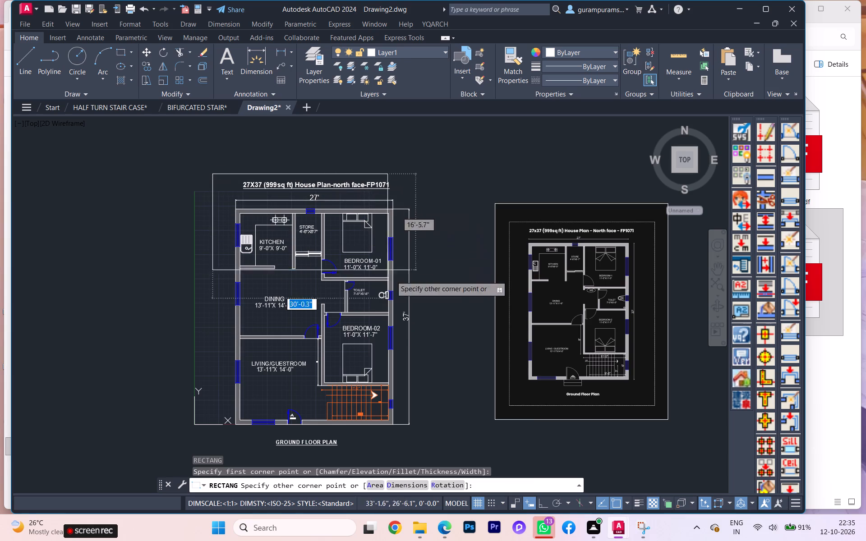
pyautogui.click(418, 449)
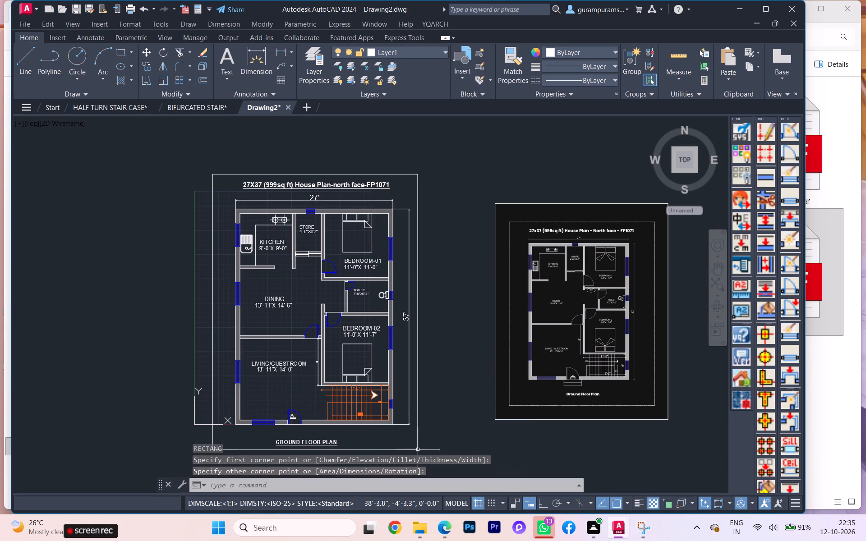
pyautogui.press('Escape')
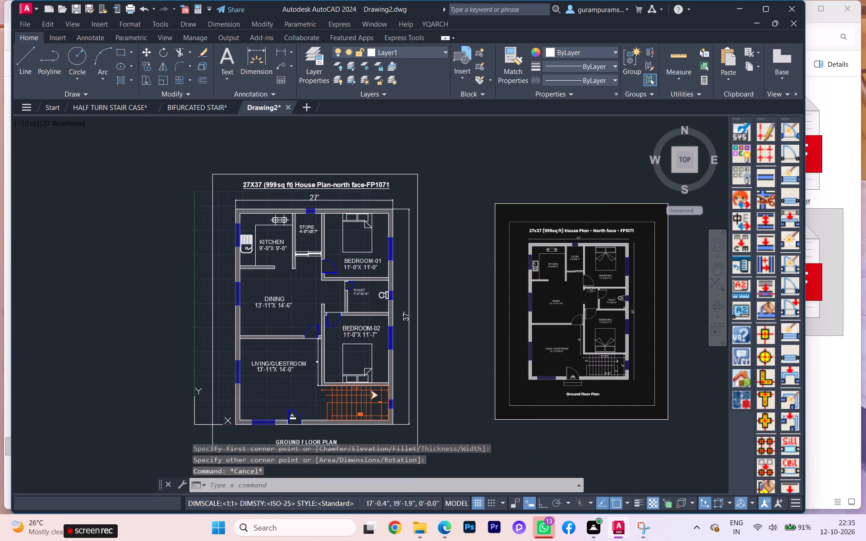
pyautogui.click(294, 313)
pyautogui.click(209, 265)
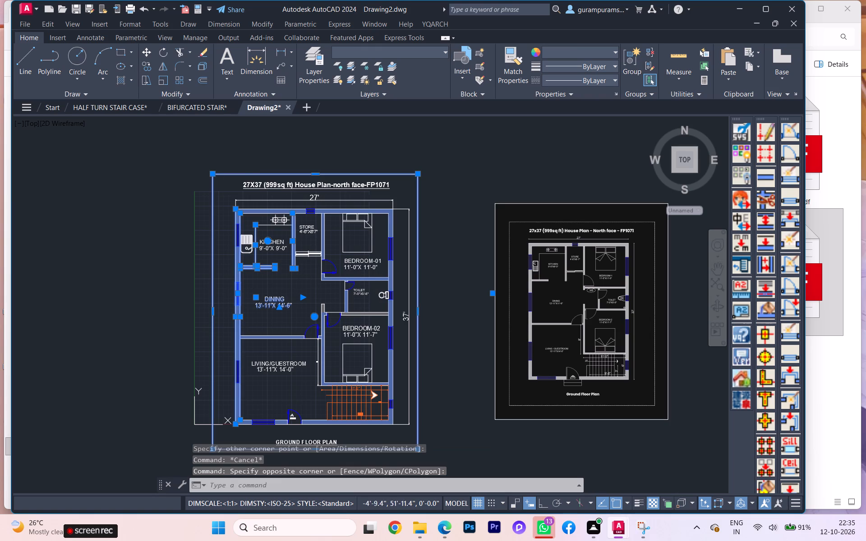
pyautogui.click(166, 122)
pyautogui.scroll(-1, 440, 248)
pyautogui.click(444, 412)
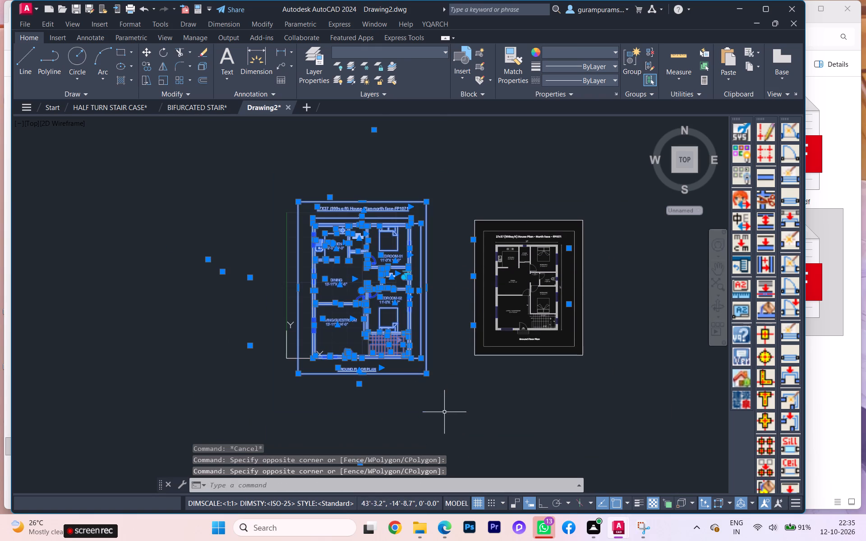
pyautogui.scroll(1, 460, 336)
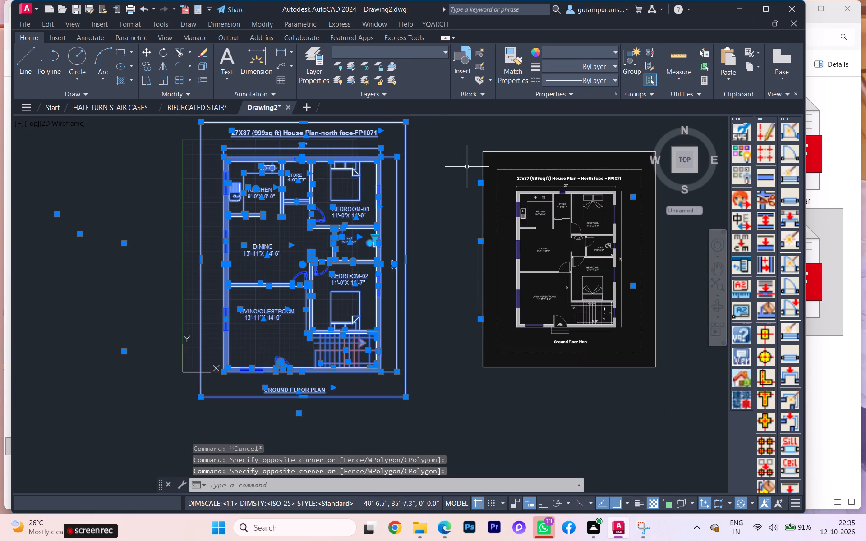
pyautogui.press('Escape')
# Group the rectangular border and everything inside it, including the plan, dimensions and titles, into one unnamed group.
pyautogui.scroll(-1, 279, 152)
pyautogui.click(215, 119)
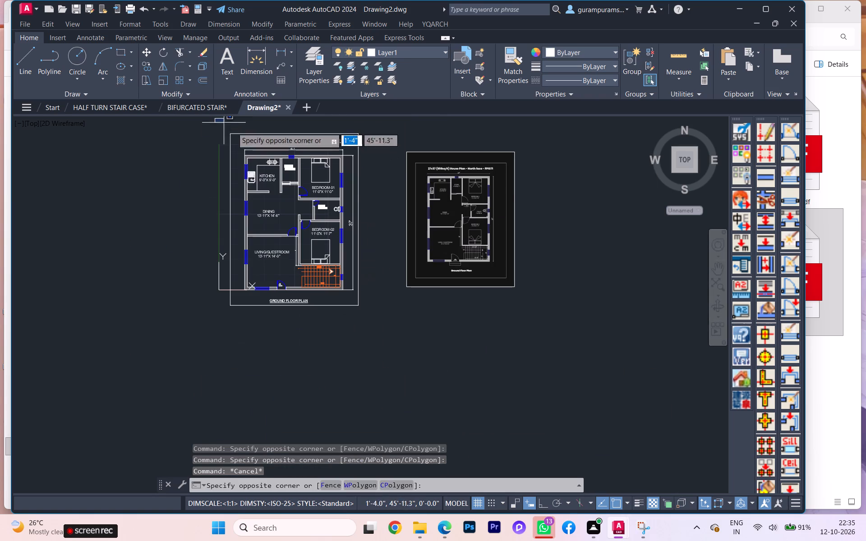
pyautogui.click(369, 331)
pyautogui.scroll(1, 382, 287)
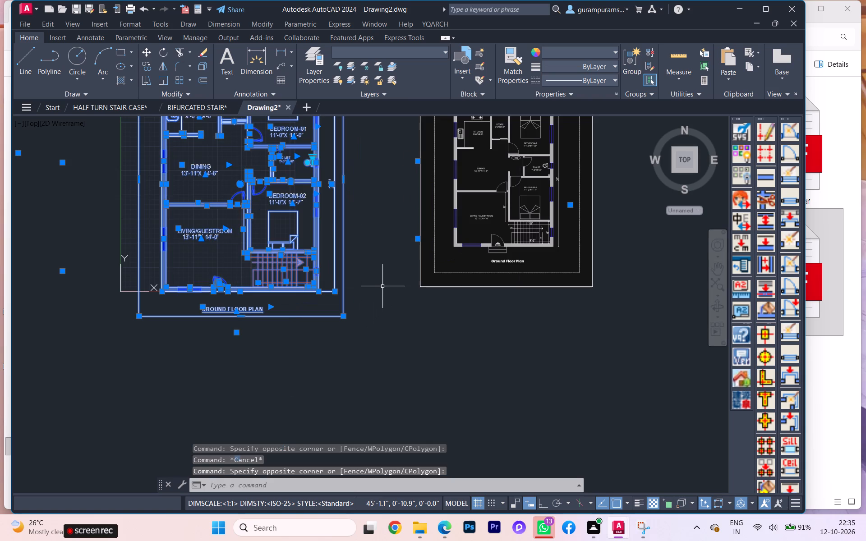
pyautogui.press('g')
pyautogui.click(416, 310)
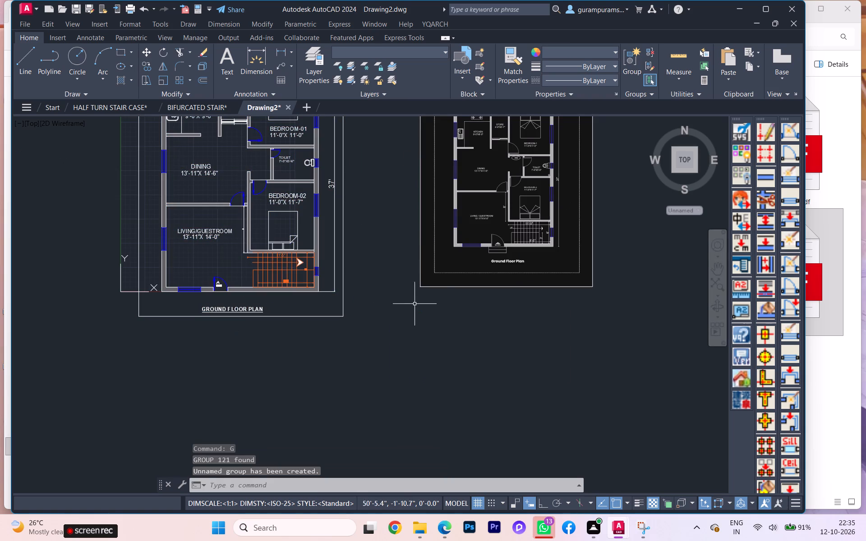
# Delete the reference PDF underlay beside the drawn plan.
pyautogui.click(428, 279)
pyautogui.click(415, 268)
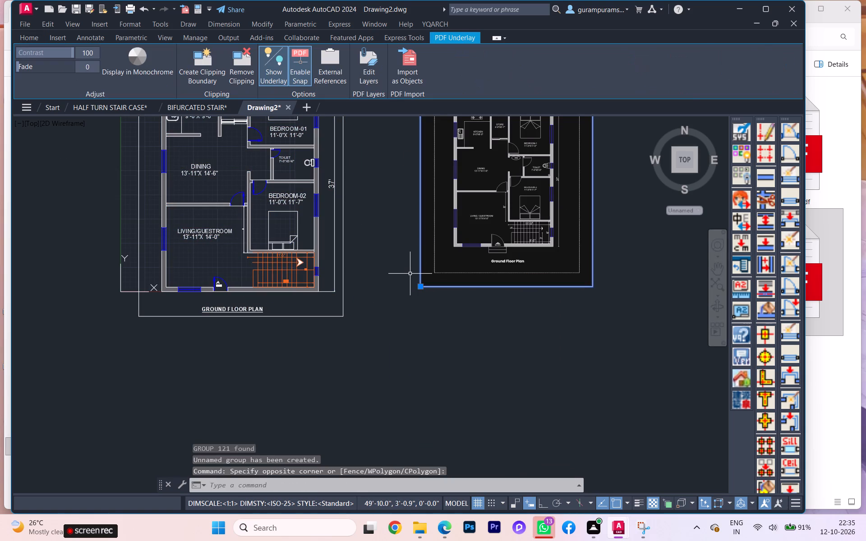
pyautogui.press('Delete')
# Save the drawing in the internship files folder as "Drawin27X37 (999 SQ FT).dwg".
pyautogui.scroll(-2, 417, 287)
pyautogui.hotkey('ctrl', 's')
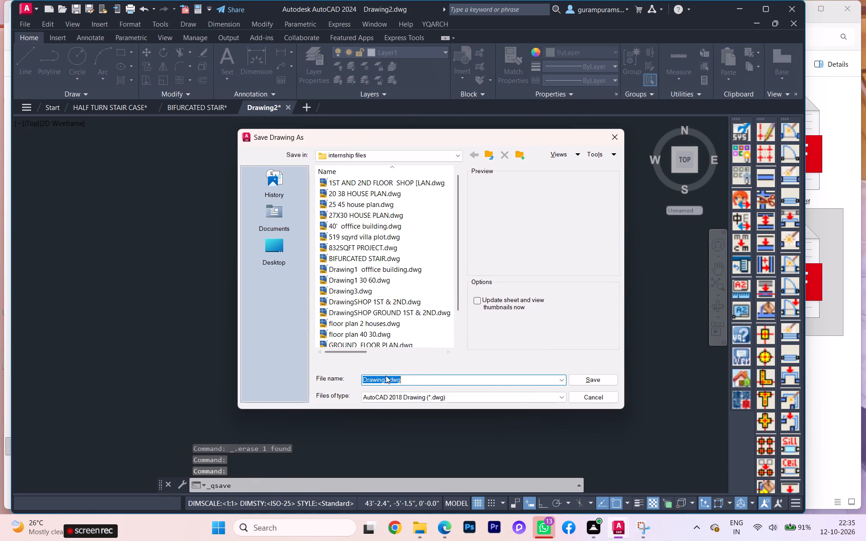
pyautogui.click(387, 380)
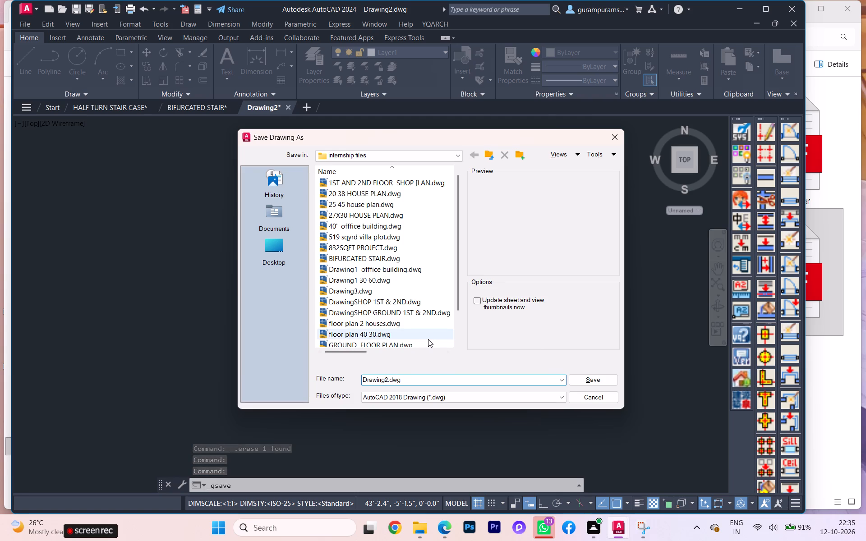
pyautogui.press('BackSpace')
pyautogui.press('BackSpace')
pyautogui.write('27')
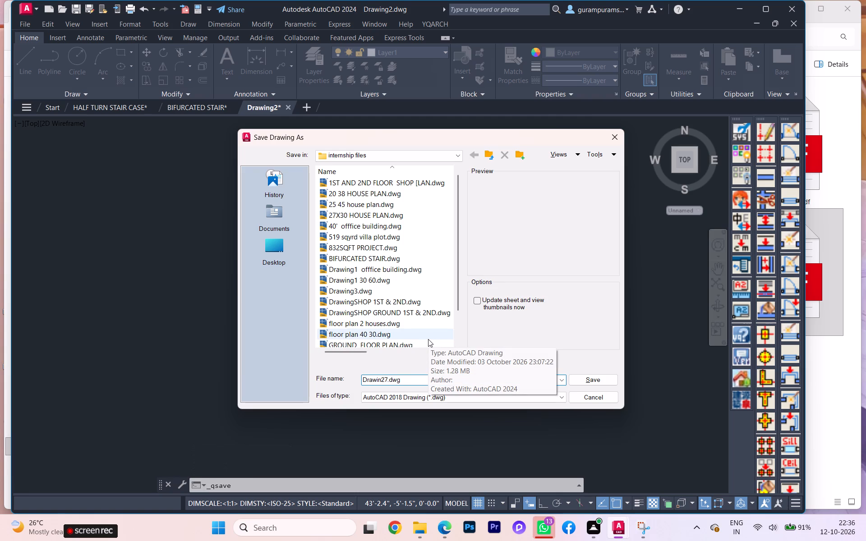
pyautogui.write('X37 999')
pyautogui.hotkey('shift', ')')
pyautogui.press('BackSpace')
pyautogui.press('Left')
pyautogui.press('Left')
pyautogui.press('Left')
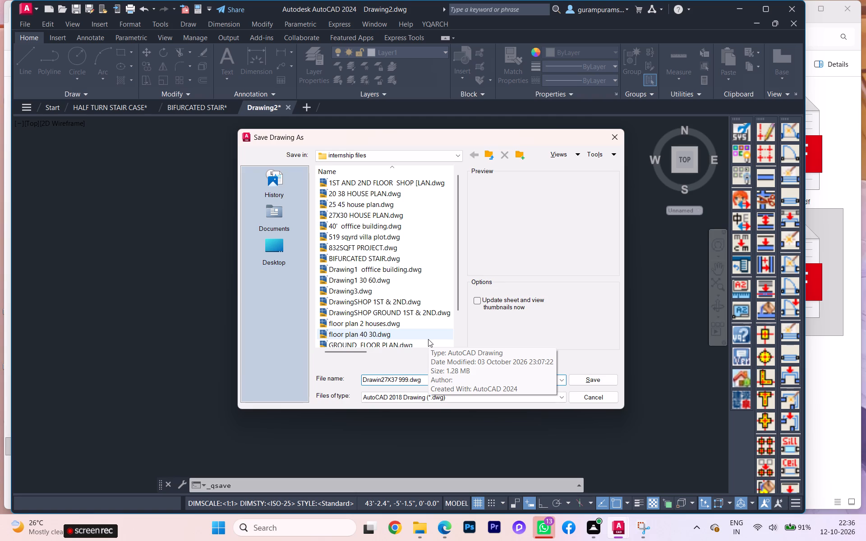
pyautogui.hotkey('shift', '(')
pyautogui.press('Right')
pyautogui.press('Right')
pyautogui.press('Right')
pyautogui.press('space')
pyautogui.write('S')
pyautogui.write('Q FT')
pyautogui.hotkey('shift', ')')
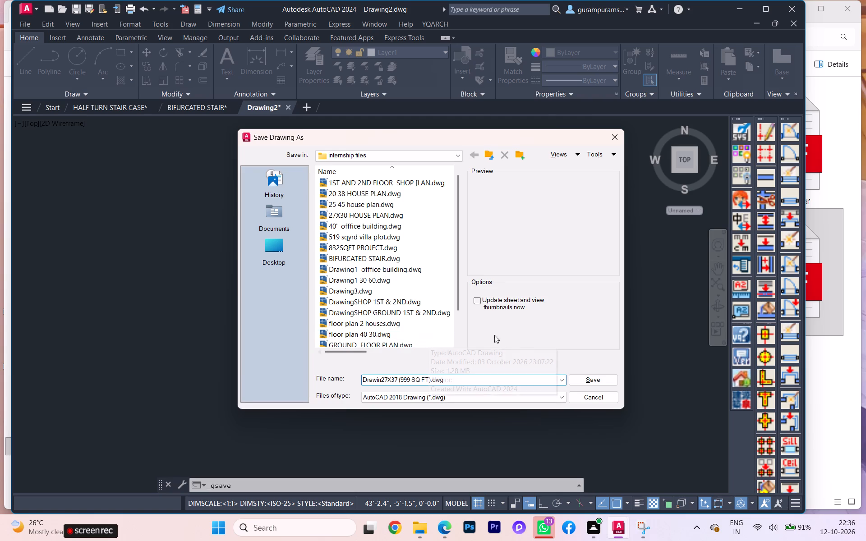
pyautogui.click(500, 329)
pyautogui.click(592, 374)
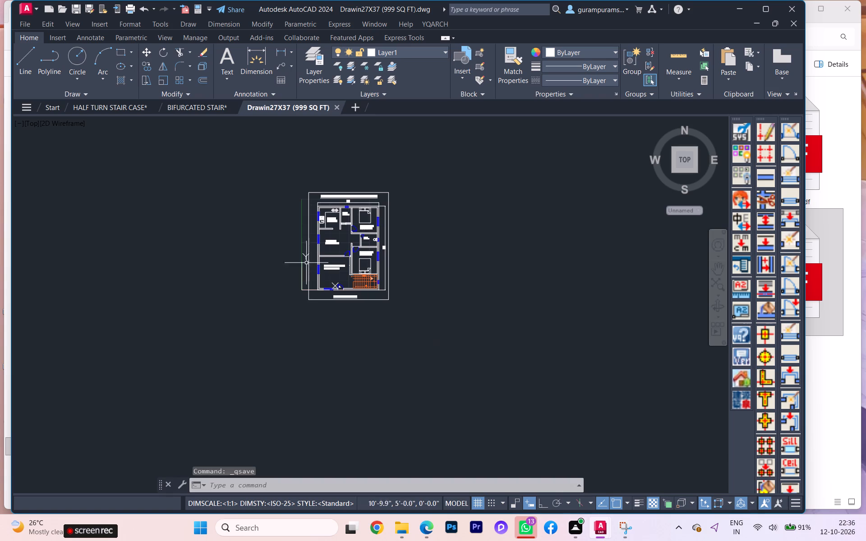
# Save the drawing again with Save As over the existing "Drawin27X37 (999 SQ FT).dwg" in the internship files folder, replacing it.
pyautogui.click(33, 8)
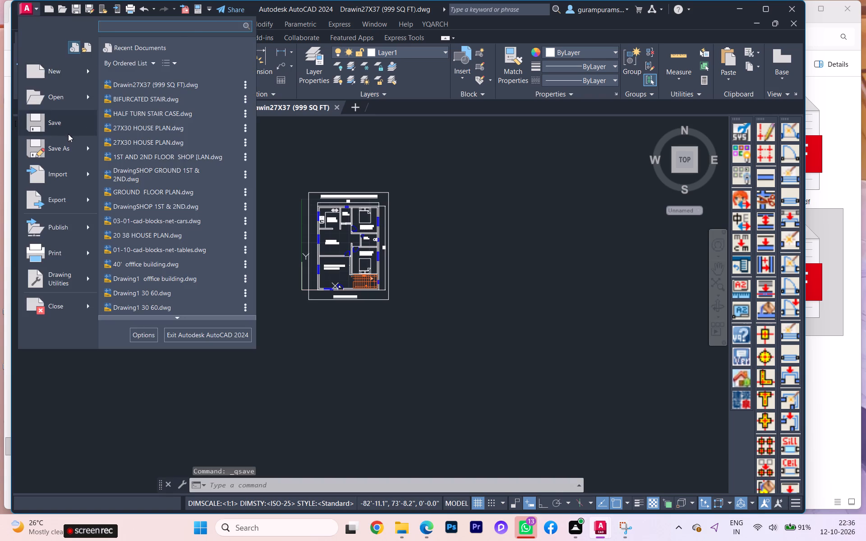
pyautogui.click(71, 148)
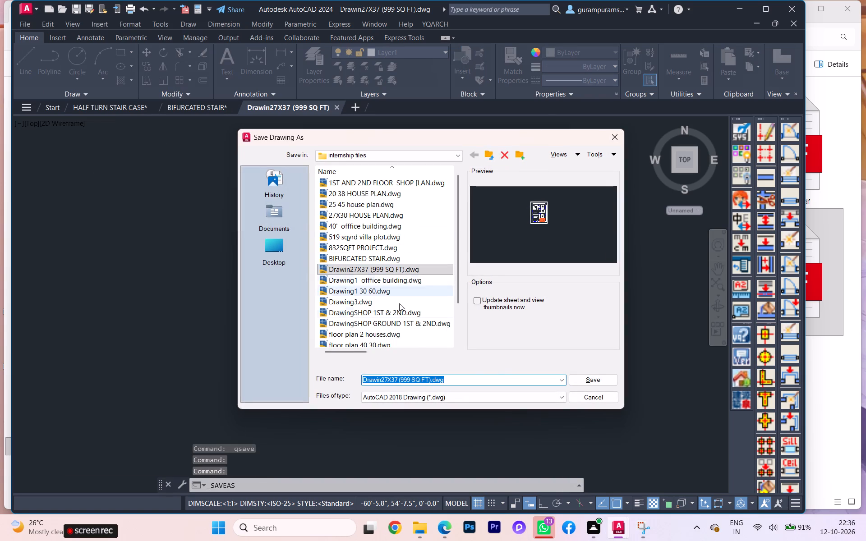
pyautogui.click(595, 381)
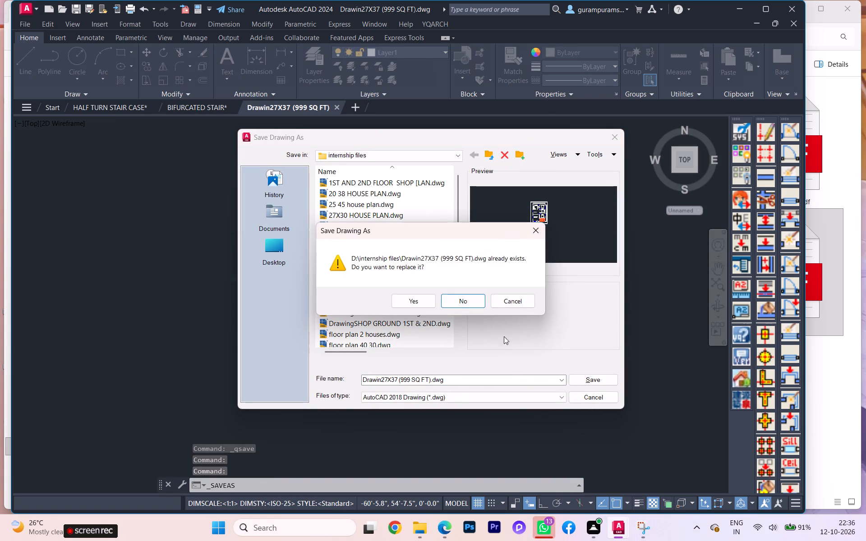
pyautogui.click(420, 300)
# Start a single-sheet plot of the ground floor plan using the DWG To PDF.pc3 plotter.
pyautogui.scroll(3, 330, 266)
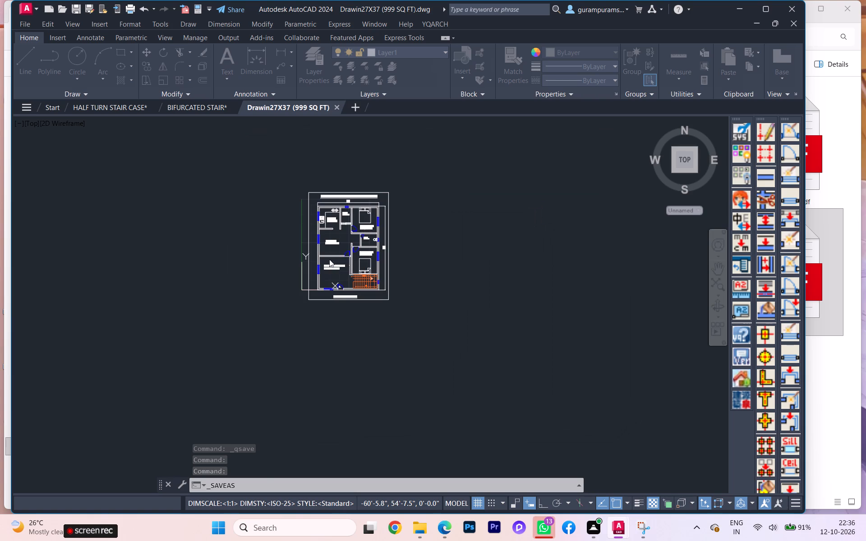
pyautogui.scroll(4, 350, 238)
pyautogui.scroll(-1, 357, 242)
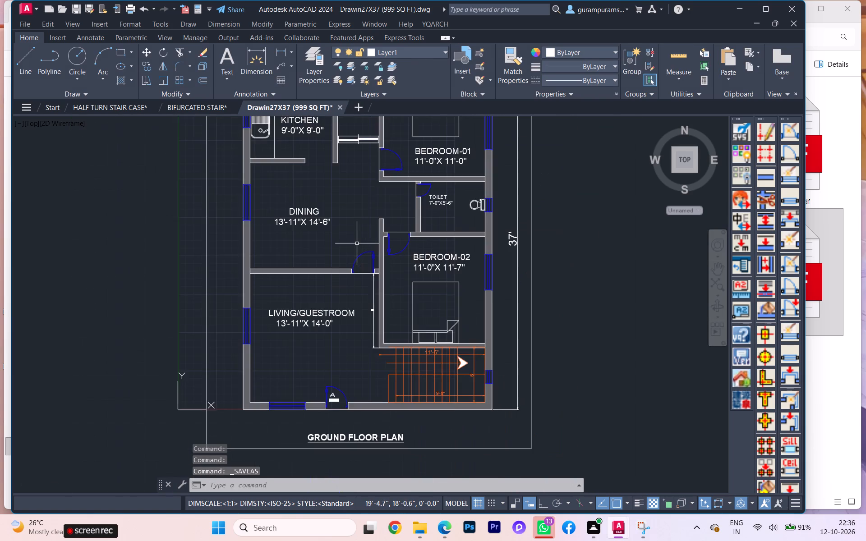
pyautogui.scroll(-1, 357, 244)
pyautogui.moveTo(357, 244); pyautogui.dragTo(348, 291, button='middle')
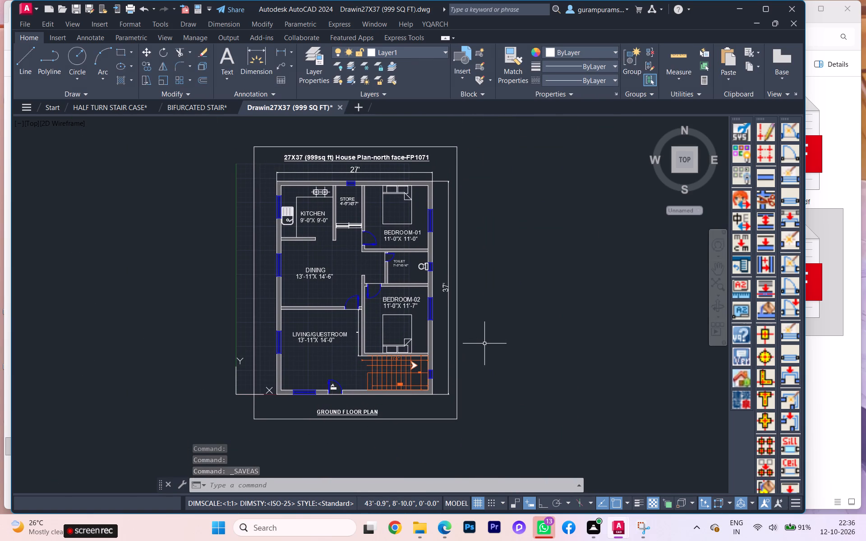
pyautogui.write('PLOT')
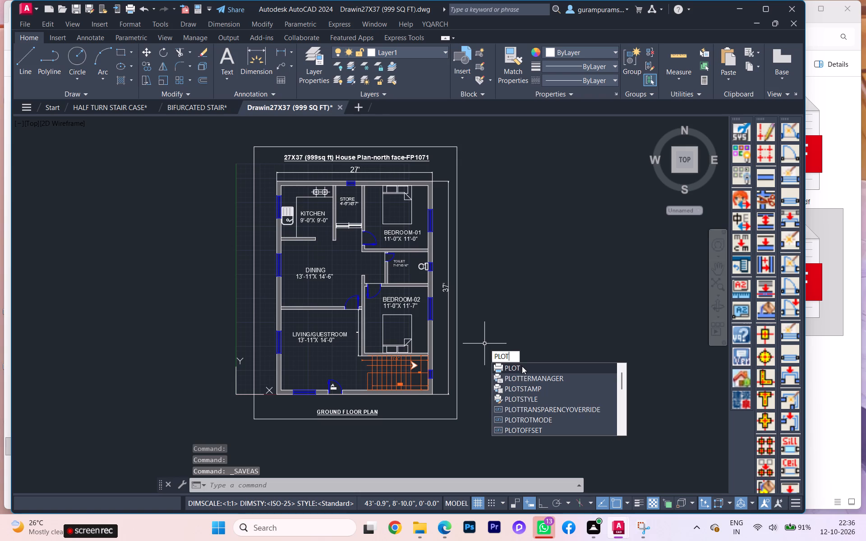
pyautogui.click(522, 366)
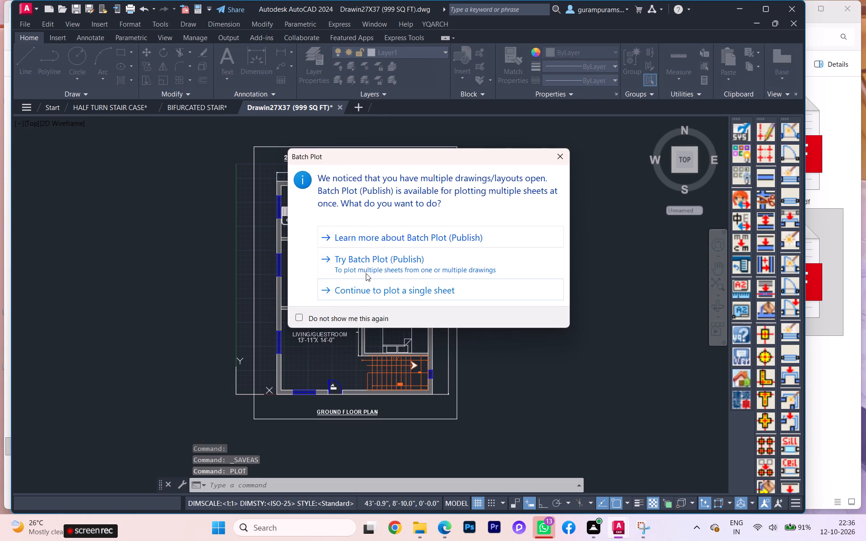
pyautogui.click(366, 294)
pyautogui.click(363, 200)
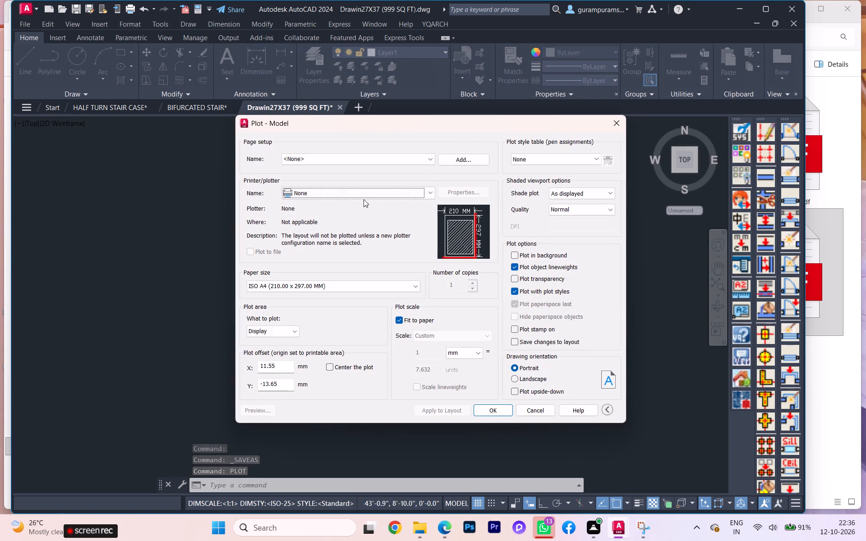
pyautogui.click(369, 195)
pyautogui.click(322, 305)
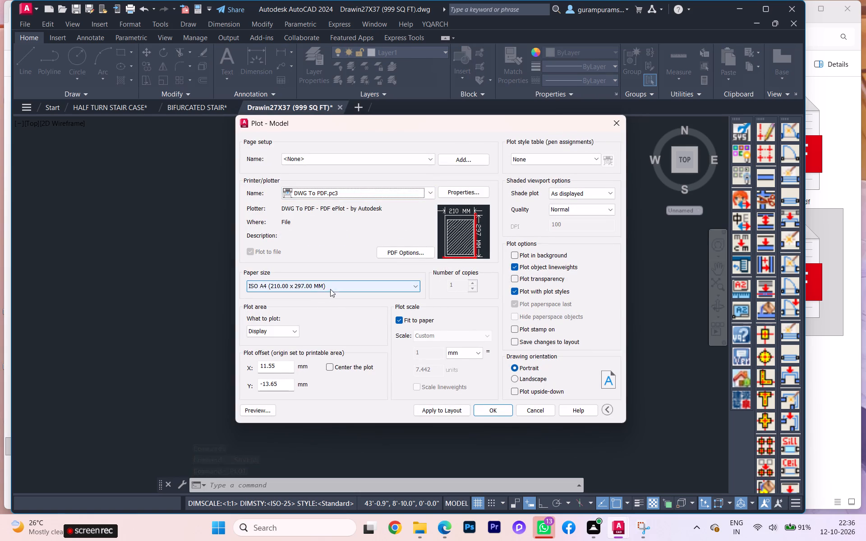
# Set the plot area to a window placed slightly outside the rectangular border around the whole plan.
pyautogui.click(282, 333)
pyautogui.click(290, 362)
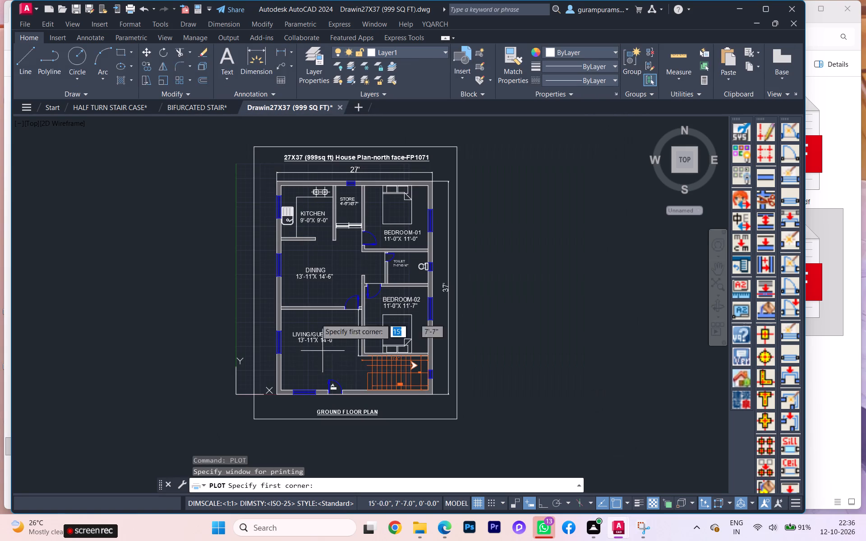
pyautogui.doubleClick(243, 136)
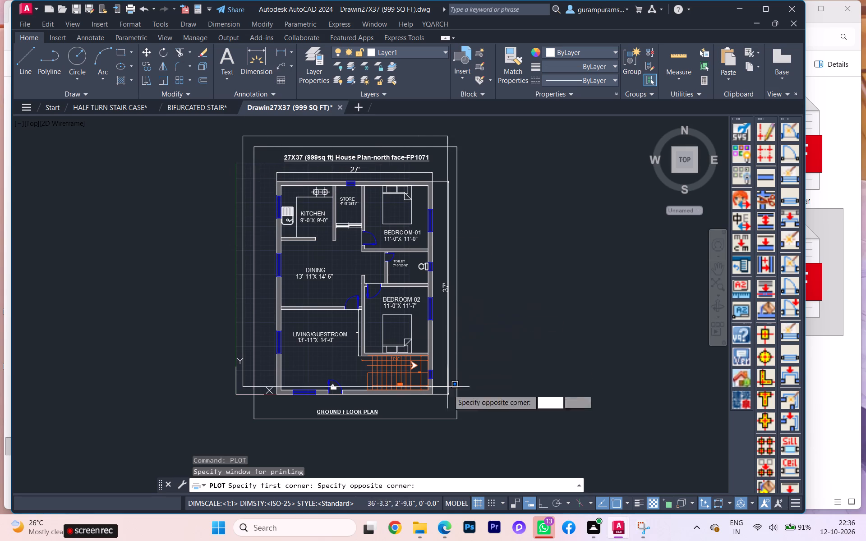
pyautogui.click(467, 428)
# Set the plot scale units to inches and centre the plot on the sheet.
pyautogui.click(449, 349)
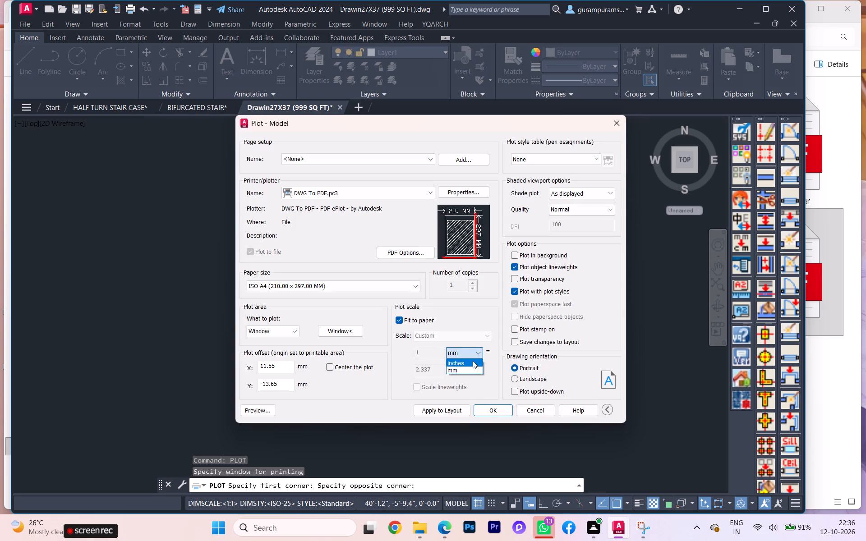
pyautogui.click(473, 361)
pyautogui.click(332, 369)
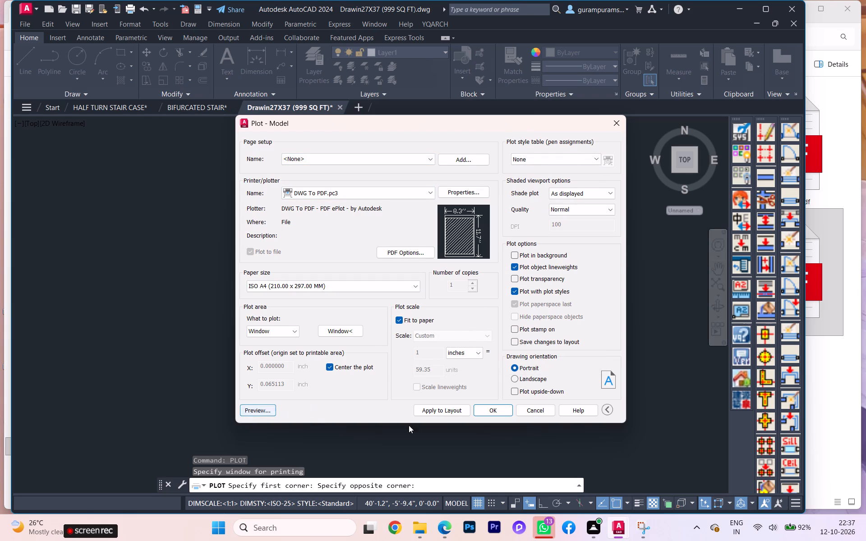
# Preview the plot and examine the room labels, doors, staircase, dimensions, titles and border on the sheet.
pyautogui.click(267, 413)
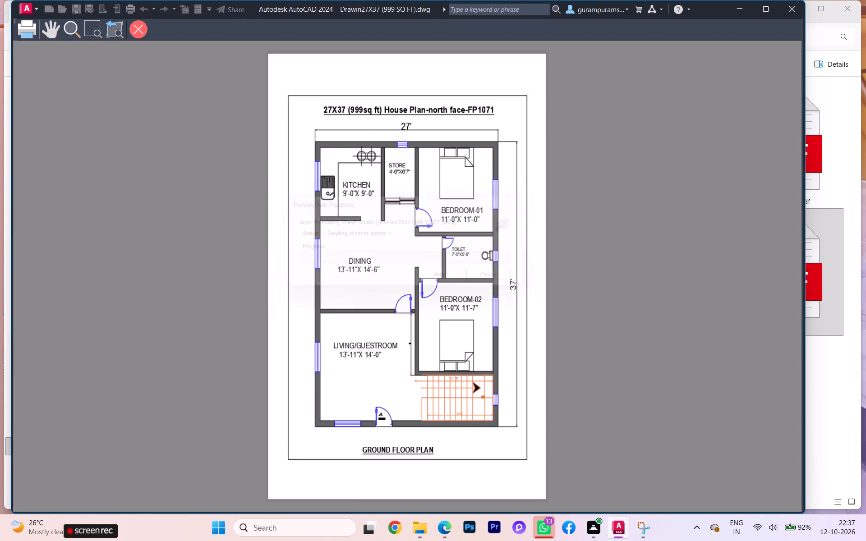
pyautogui.scroll(2, 442, 238)
pyautogui.scroll(-1, 426, 236)
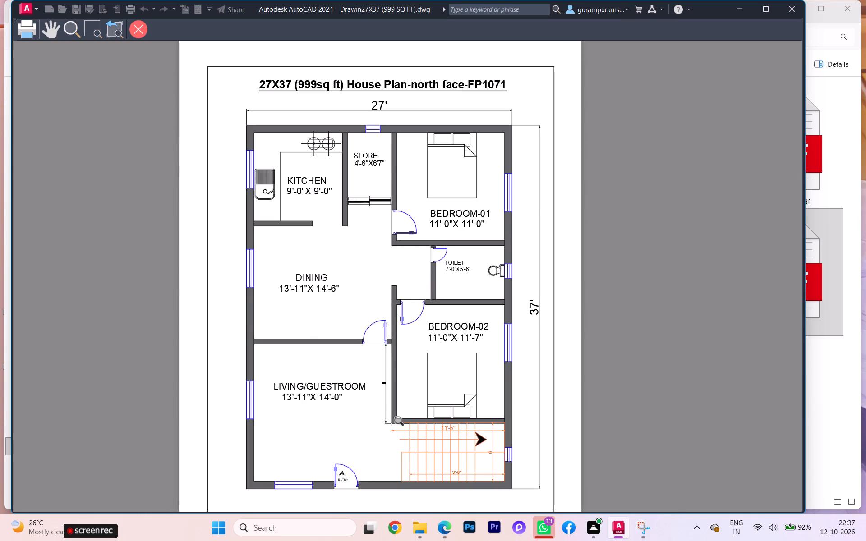
pyautogui.scroll(2, 424, 471)
pyautogui.scroll(-1, 433, 465)
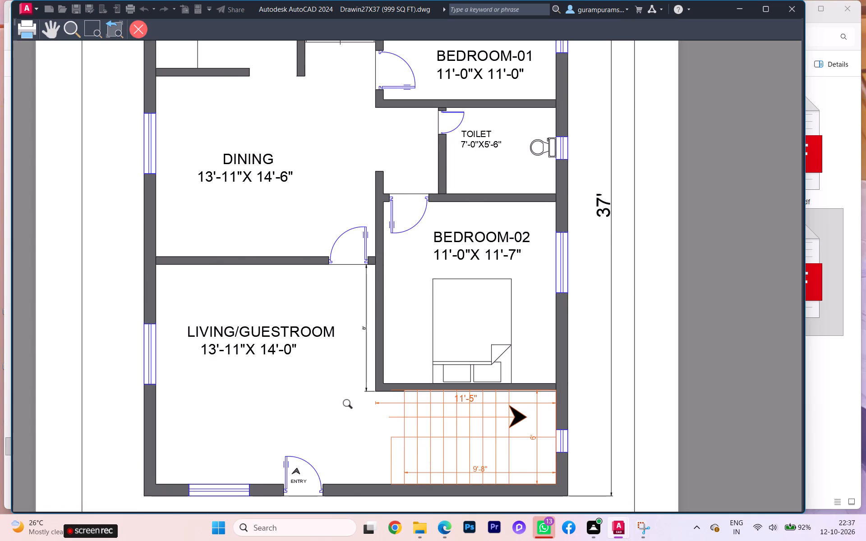
pyautogui.scroll(-1, 342, 407)
pyautogui.scroll(2, 334, 455)
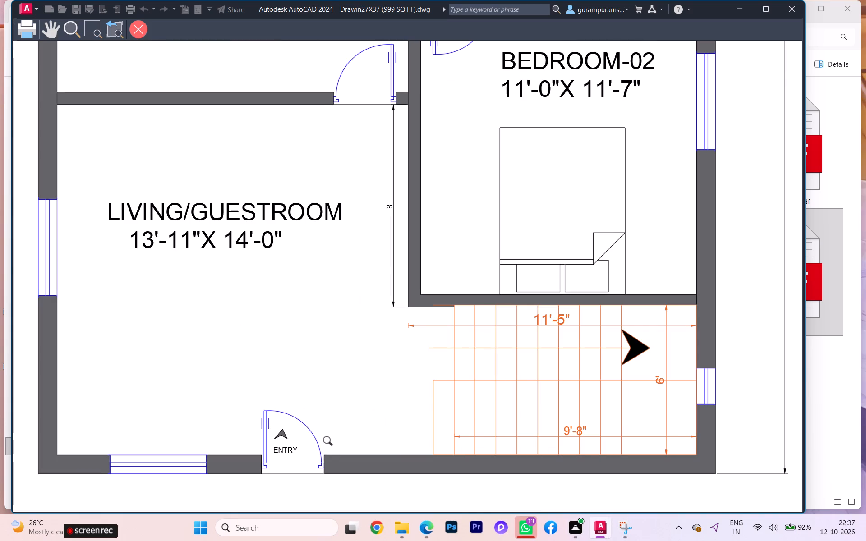
pyautogui.scroll(-1, 314, 413)
pyautogui.scroll(1, 371, 301)
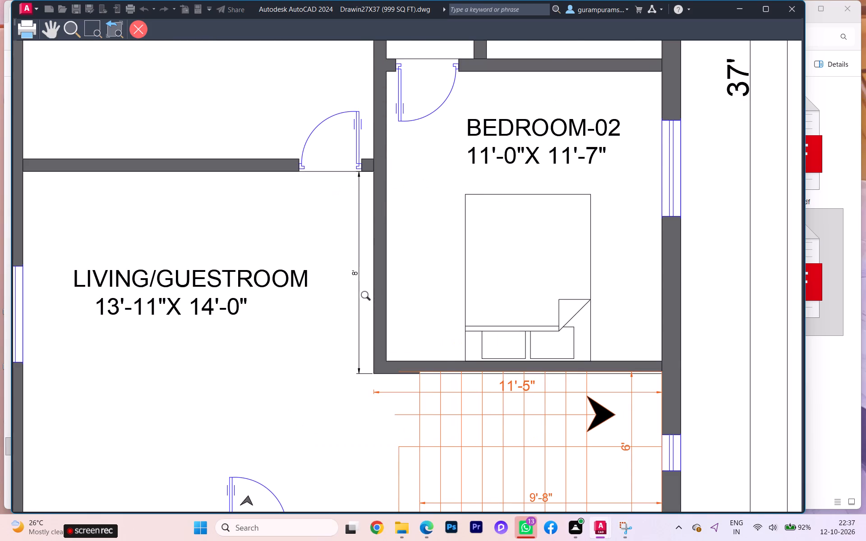
pyautogui.scroll(-2, 368, 297)
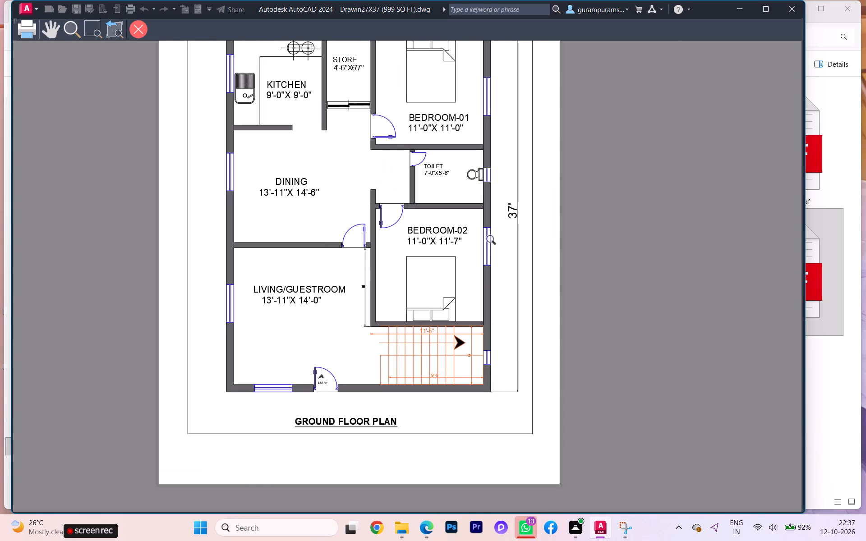
pyautogui.scroll(-1, 494, 241)
pyautogui.scroll(1, 493, 240)
pyautogui.scroll(-1, 610, 213)
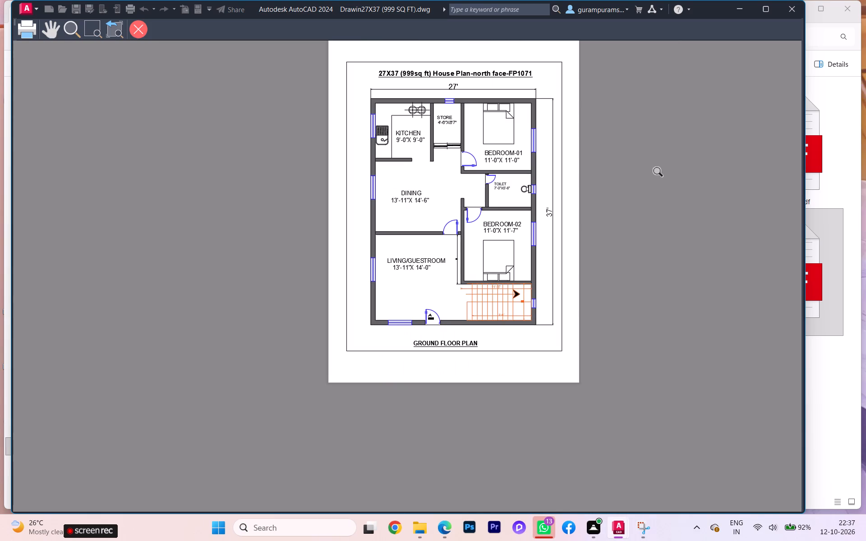
pyautogui.scroll(1, 535, 80)
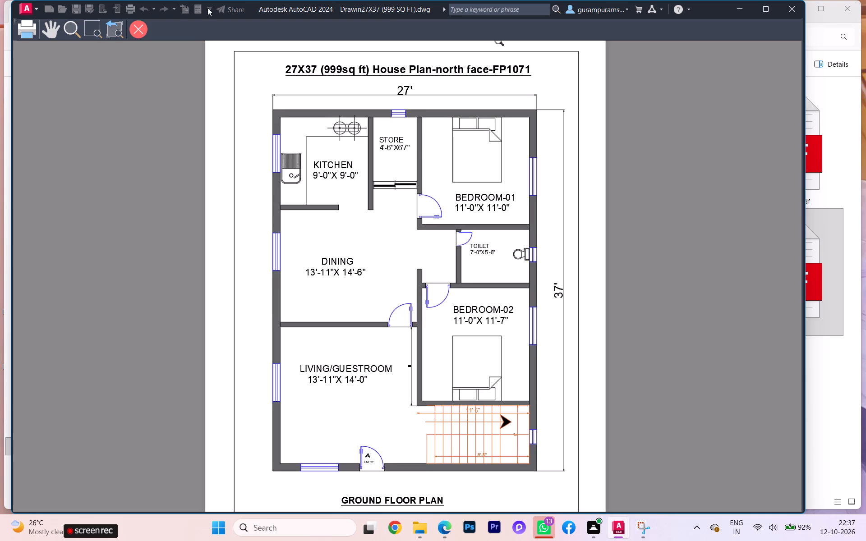
# Plot the sheet to "Drawin27X37 (999 SQ FT)-Model.pdf" in the internship files folder.
pyautogui.click(22, 32)
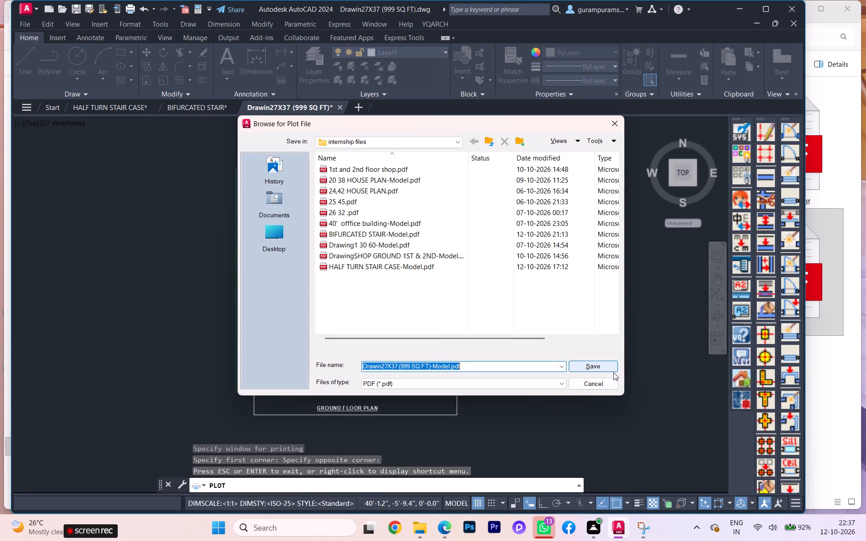
pyautogui.click(594, 363)
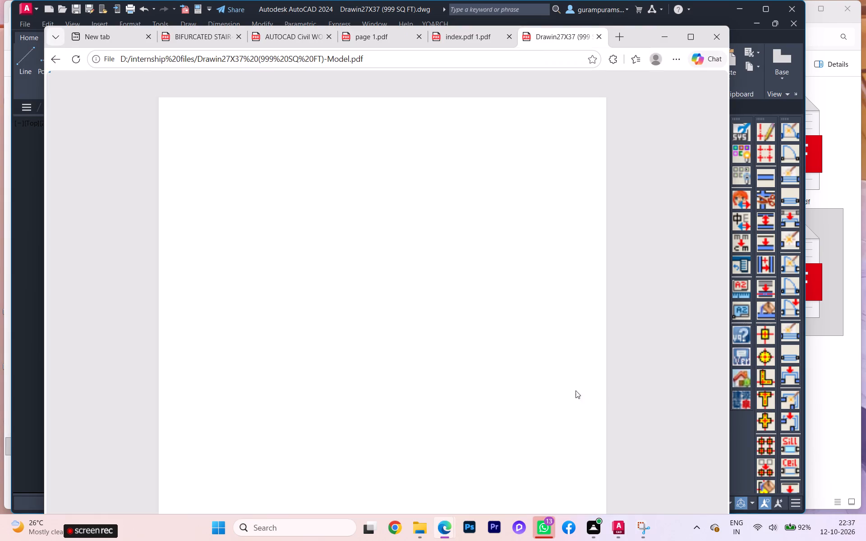